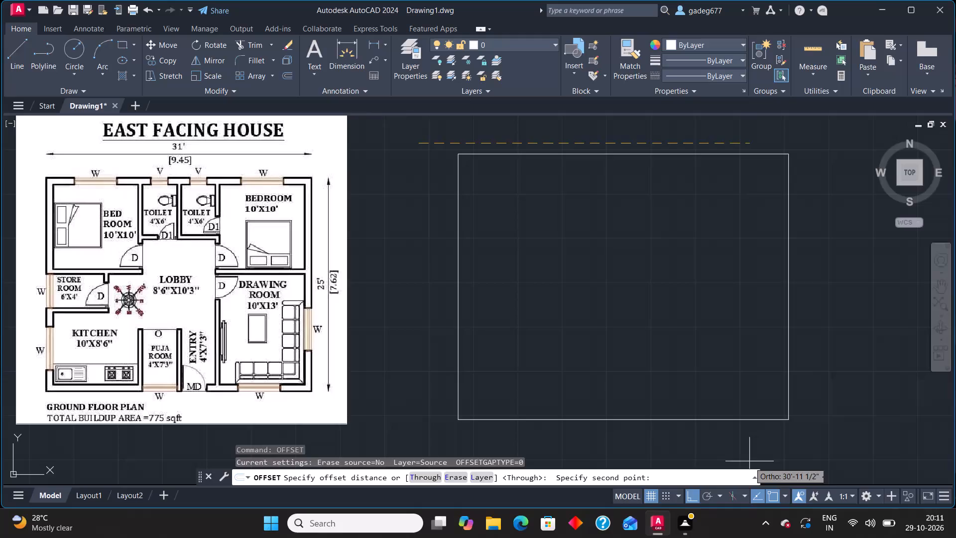
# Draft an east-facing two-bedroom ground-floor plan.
# Erase the existing four-line rectangle beside the reference floor plan.
pyautogui.press('Escape')
pyautogui.click(420, 114)
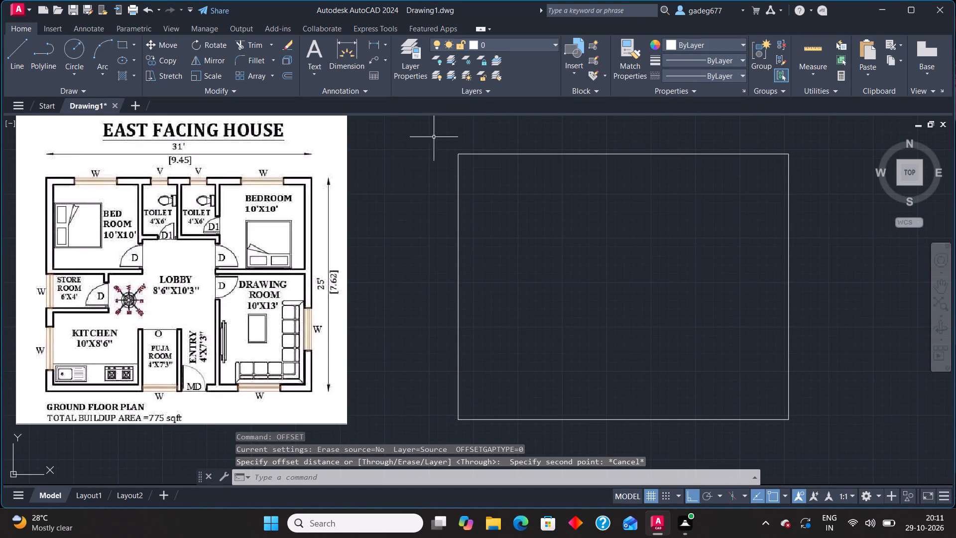
pyautogui.click(427, 133)
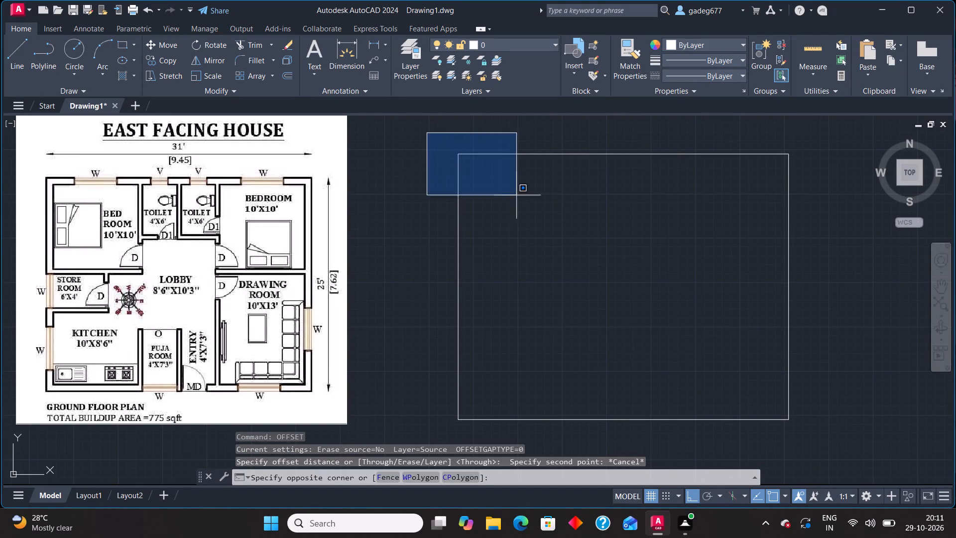
pyautogui.click(917, 469)
pyautogui.press('Delete')
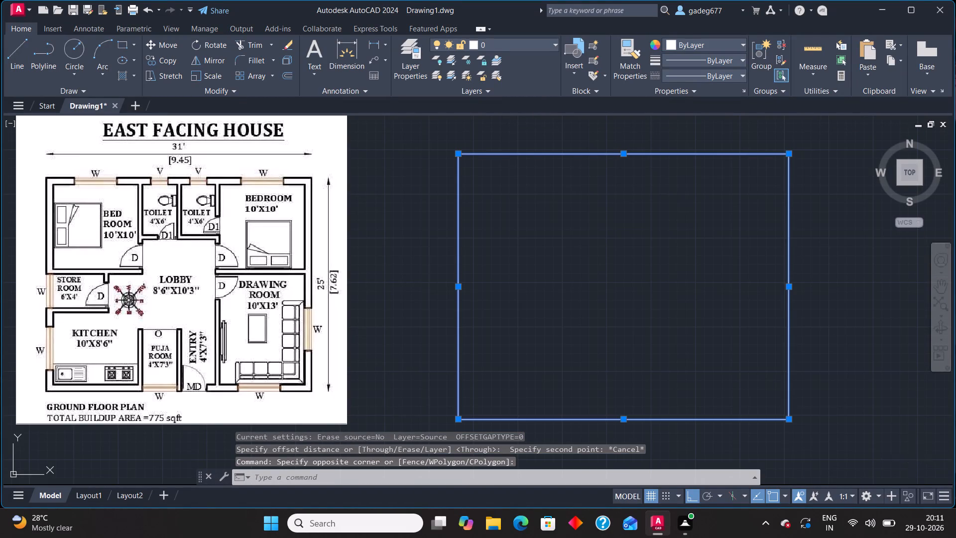
# Draw a closed 31' by 25' rectangular house outline with lines, beside the reference floor plan image.
pyautogui.scroll(-1, 604, 256)
pyautogui.scroll(1, 604, 256)
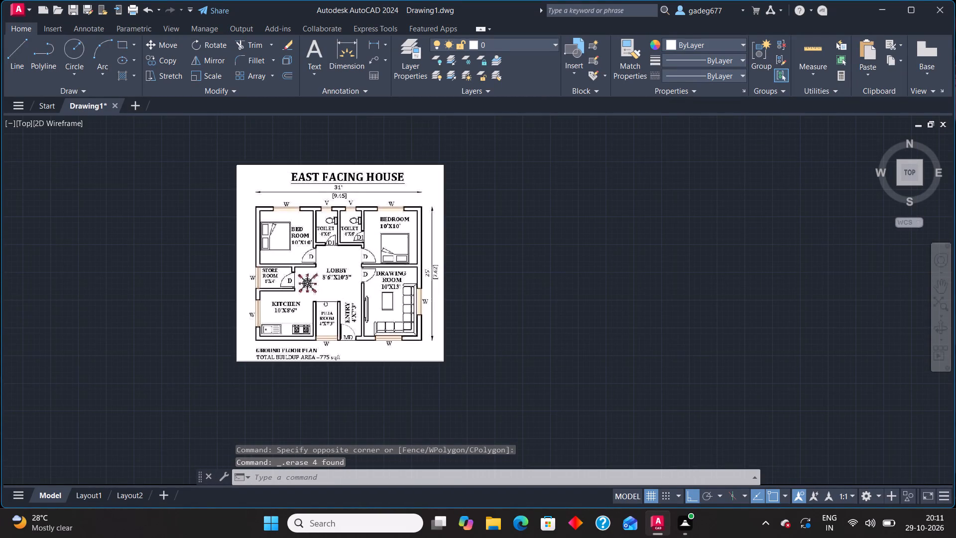
pyautogui.press('l')
pyautogui.press('Return')
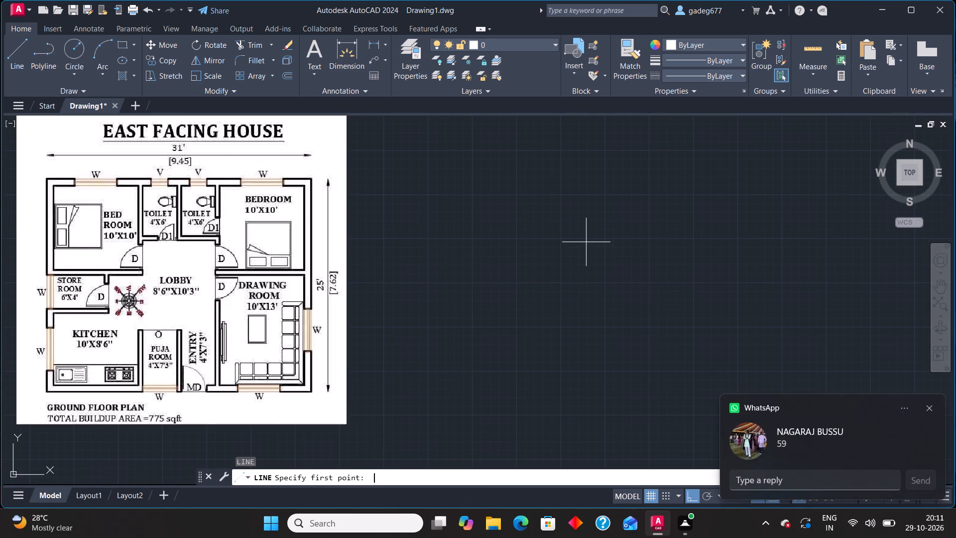
pyautogui.click(416, 146)
pyautogui.write("31'")
pyautogui.press('Return')
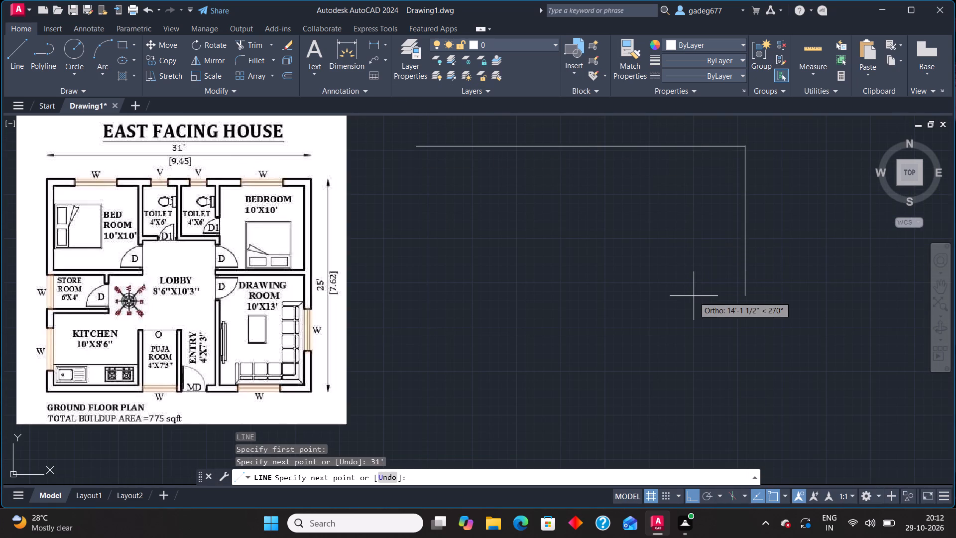
pyautogui.write("25'")
pyautogui.press('Return')
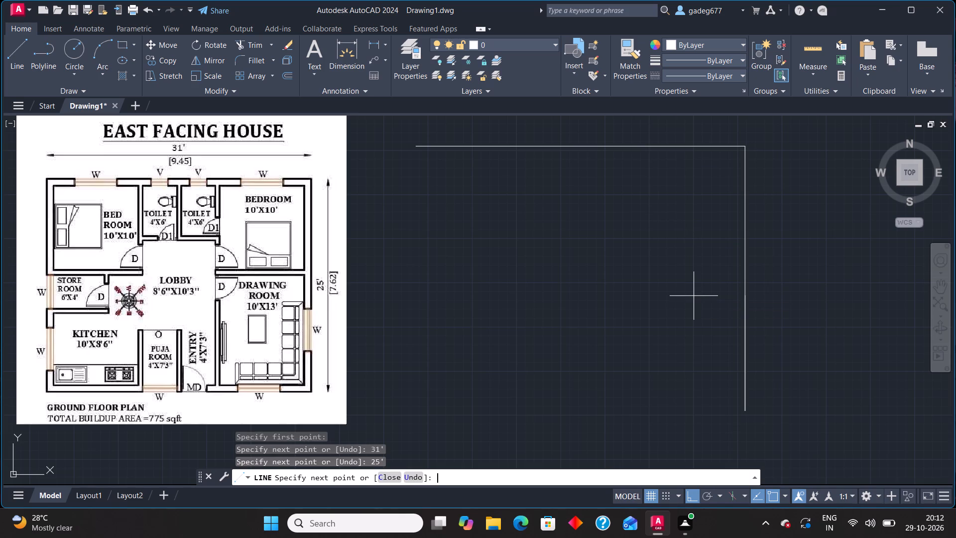
pyautogui.write("31'")
pyautogui.press('Return')
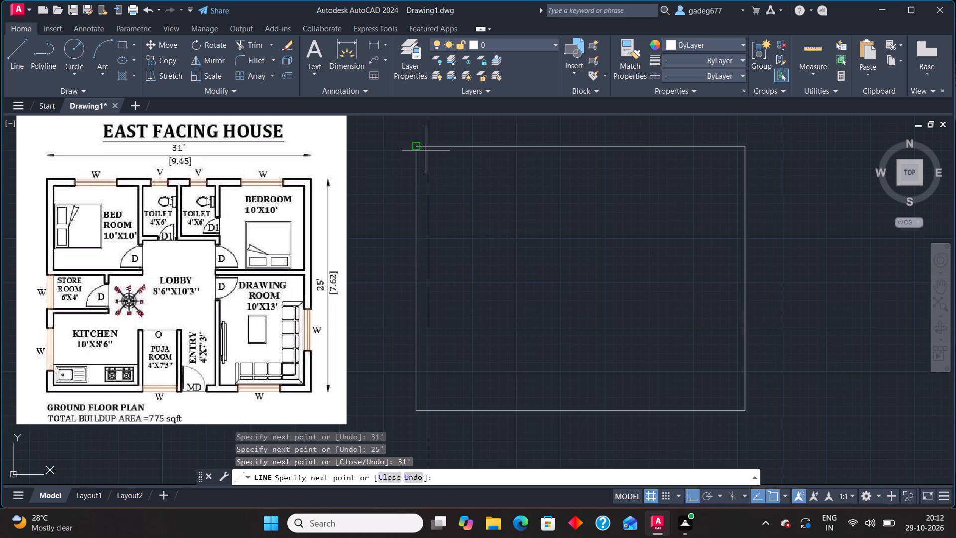
pyautogui.click(420, 146)
pyautogui.press('Escape')
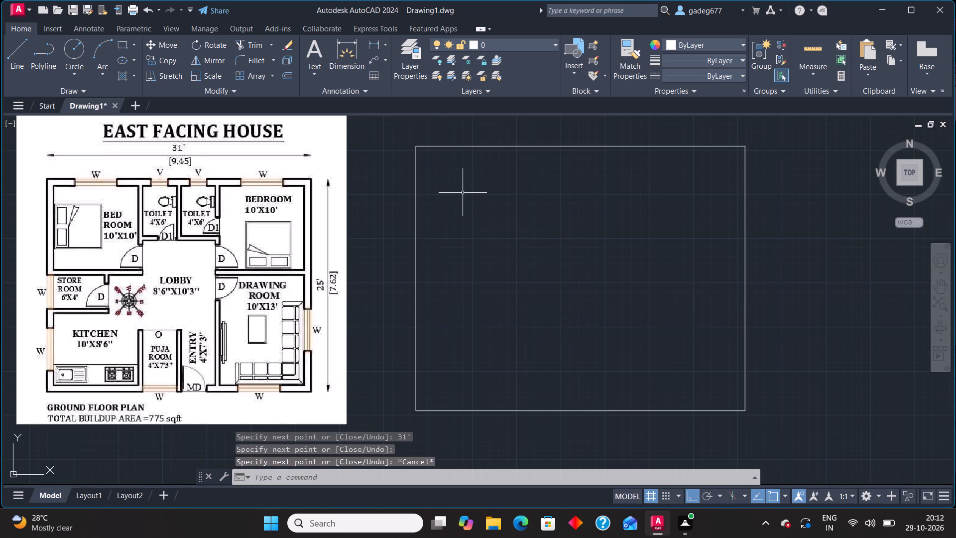
# Offset the outline's top line 9" inward using the Through option.
pyautogui.write('off')
pyautogui.press('Return')
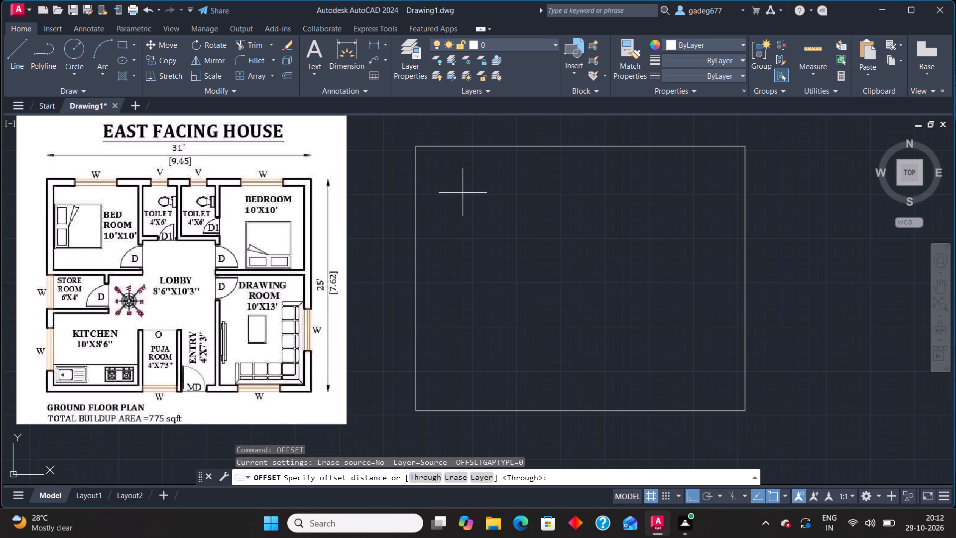
pyautogui.press('Return')
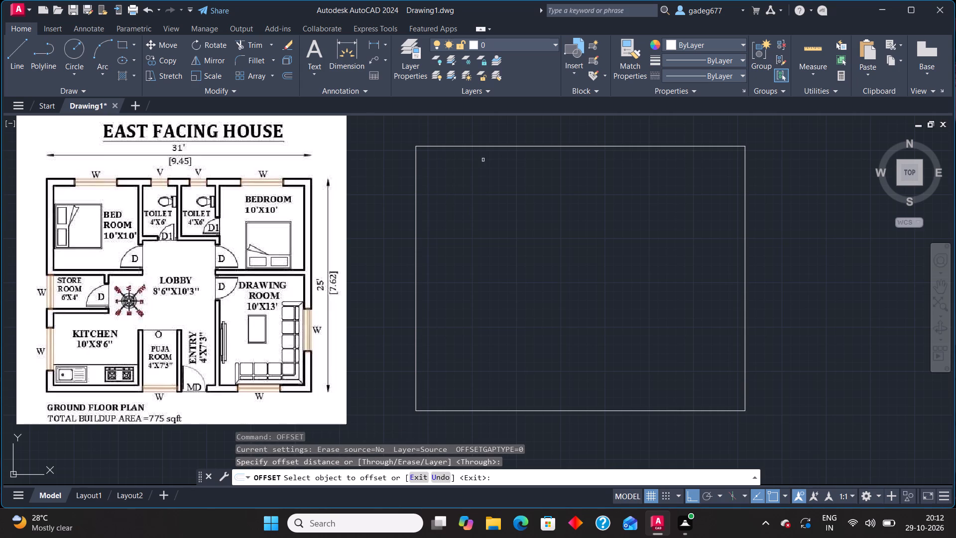
pyautogui.click(504, 146)
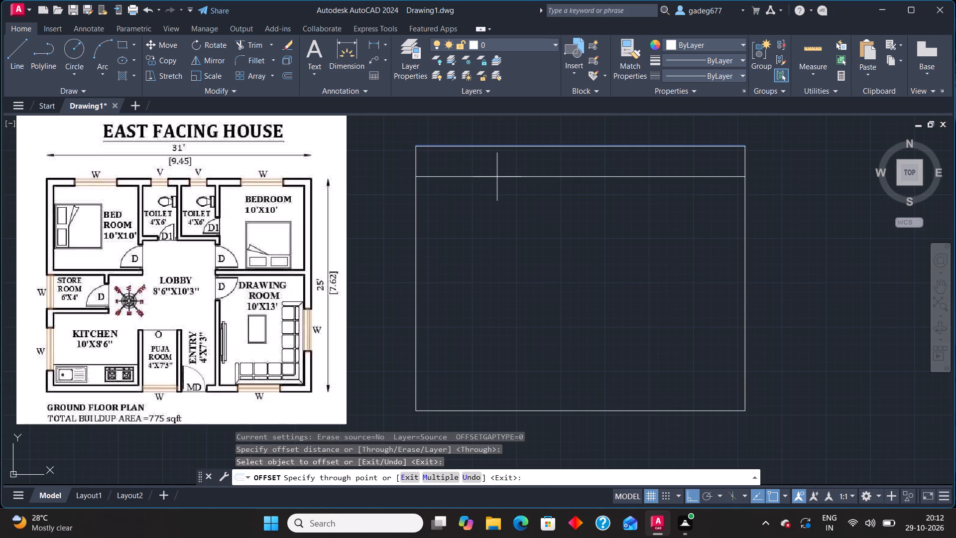
pyautogui.write('9"')
pyautogui.press('Return')
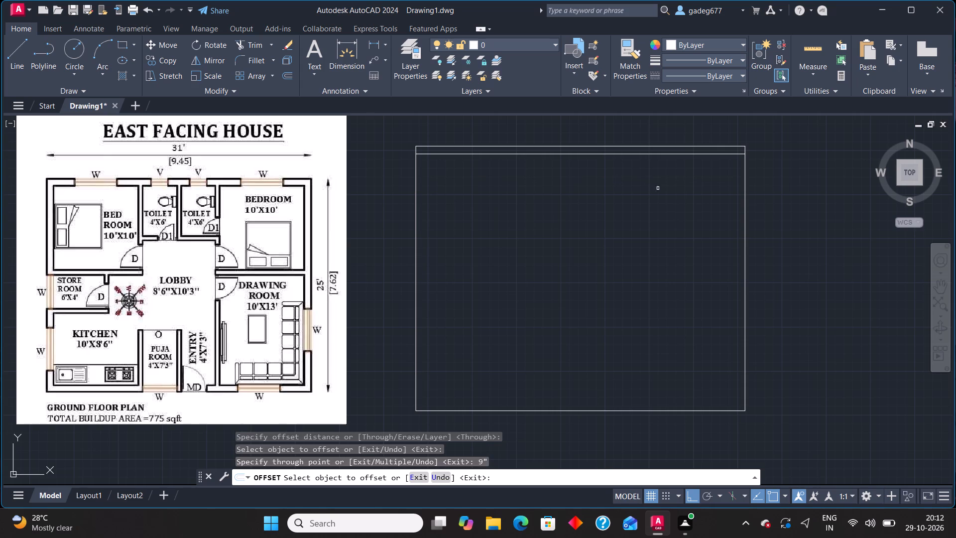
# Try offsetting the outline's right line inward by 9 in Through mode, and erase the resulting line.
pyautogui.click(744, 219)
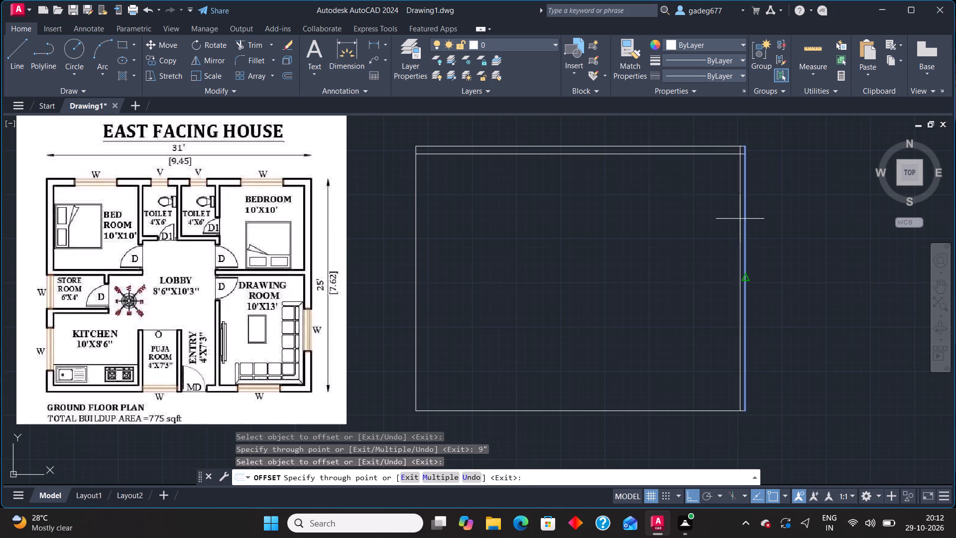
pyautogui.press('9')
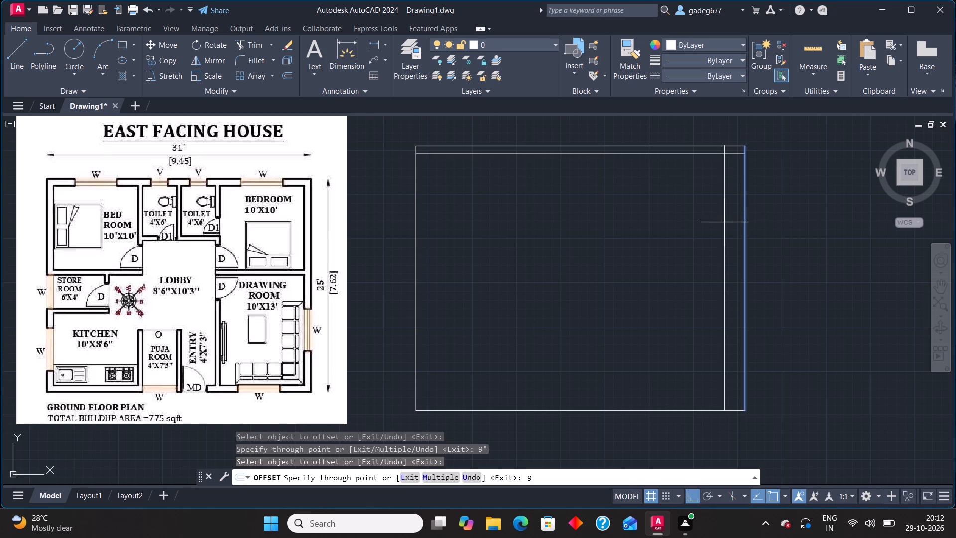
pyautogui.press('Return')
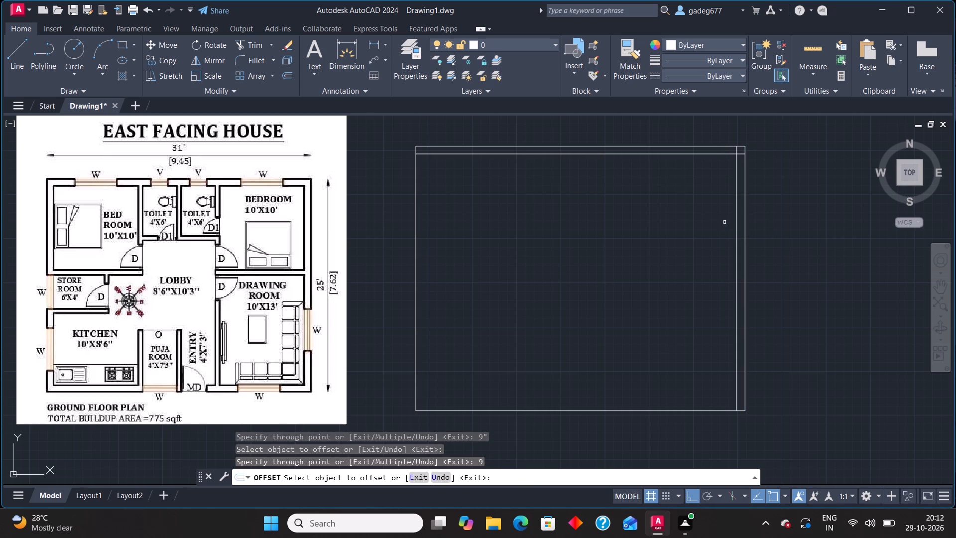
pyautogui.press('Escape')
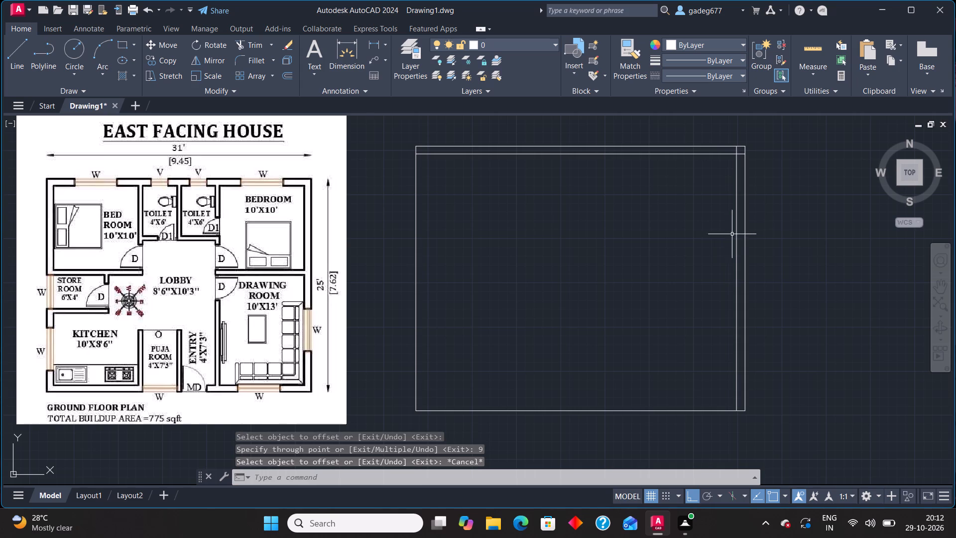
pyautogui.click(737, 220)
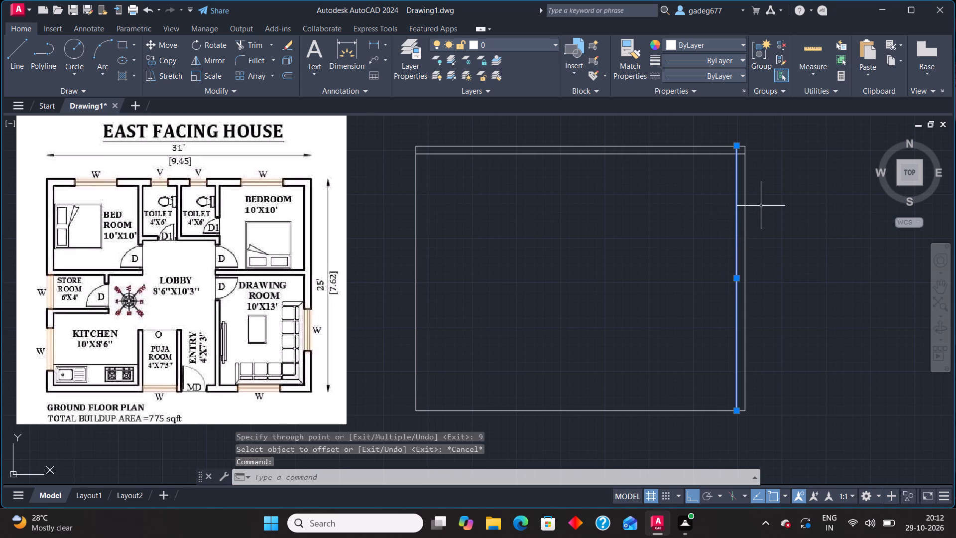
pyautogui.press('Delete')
# Offset the outline's bottom, right and left lines inward by a distance of 9".
pyautogui.write('off')
pyautogui.press('Return')
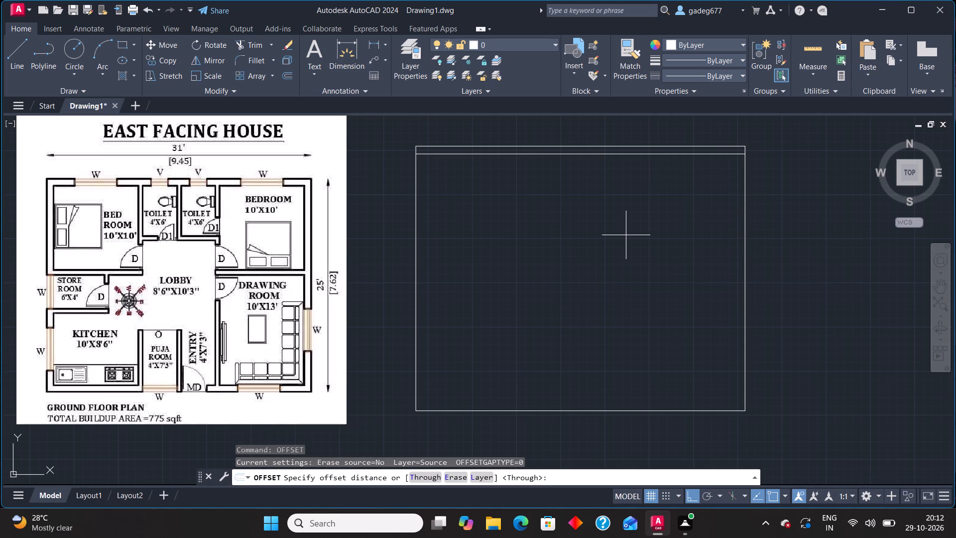
pyautogui.write('9"')
pyautogui.press('Return')
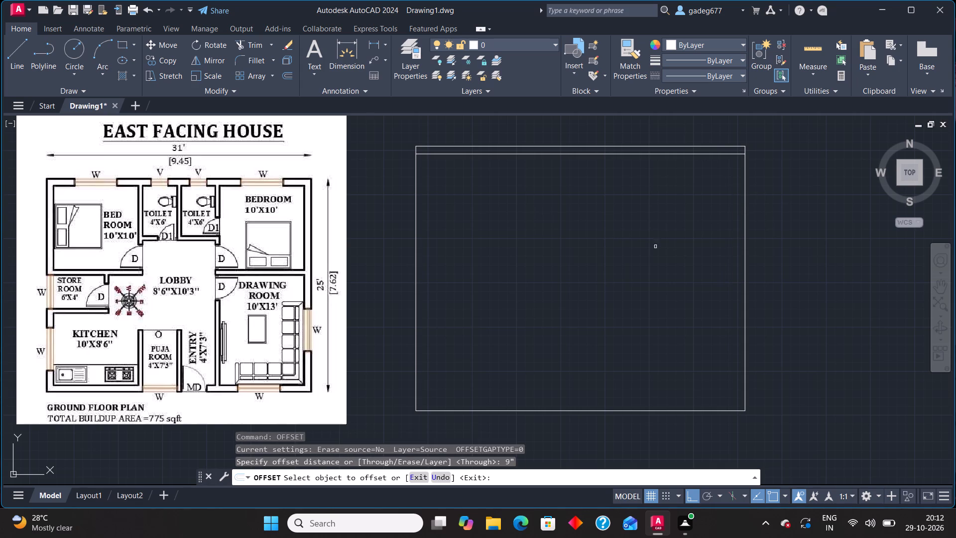
pyautogui.click(640, 411)
pyautogui.click(657, 373)
pyautogui.click(745, 320)
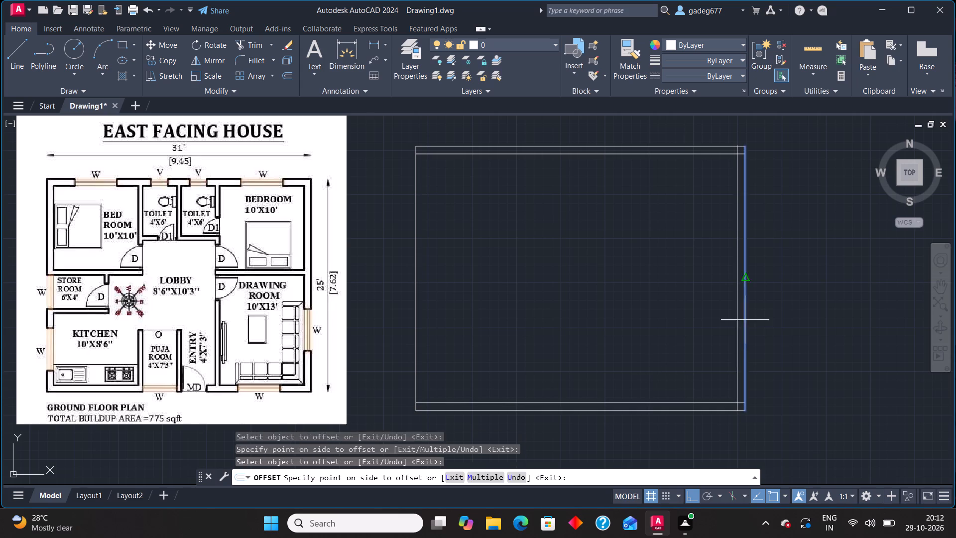
pyautogui.click(705, 328)
pyautogui.click(416, 312)
pyautogui.click(467, 305)
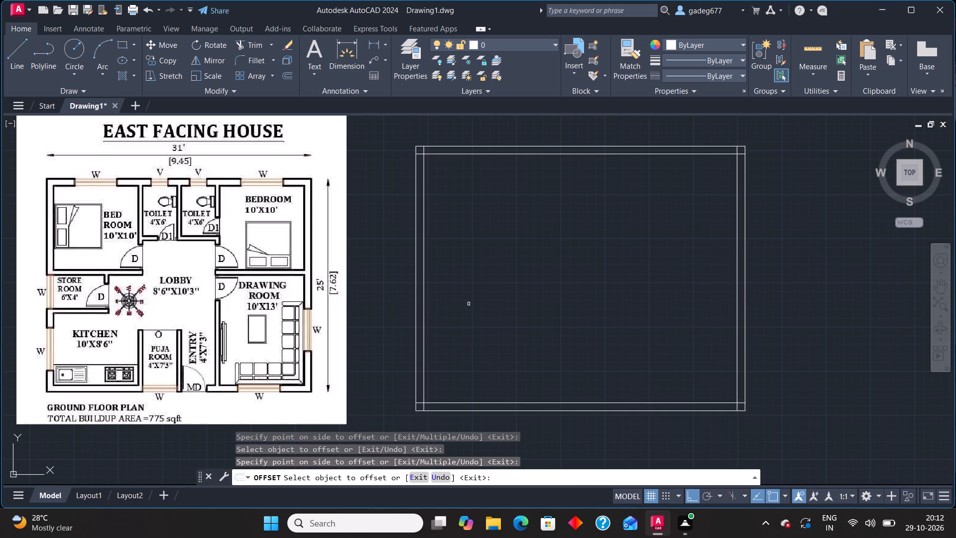
pyautogui.press('Escape')
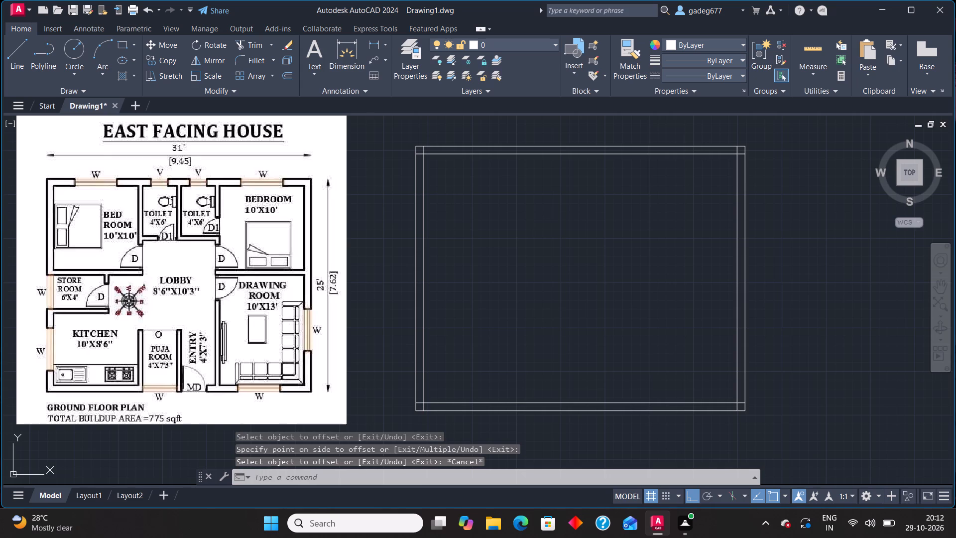
# Trim the overlapping inner wall line ends at the outline's top-left and top-right corners.
pyautogui.write('tr')
pyautogui.press('Return')
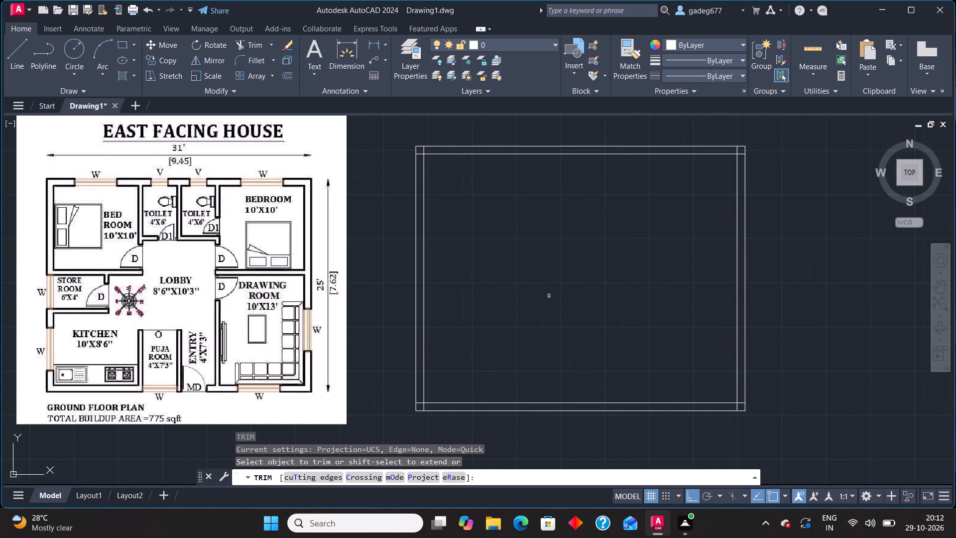
pyautogui.scroll(4, 419, 154)
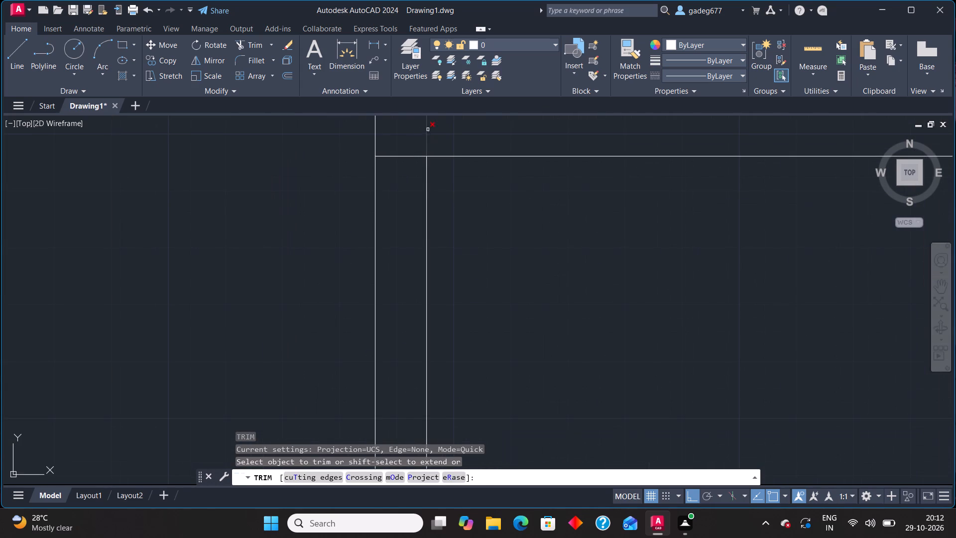
pyautogui.click(431, 130)
pyautogui.click(394, 167)
pyautogui.scroll(-5, 407, 174)
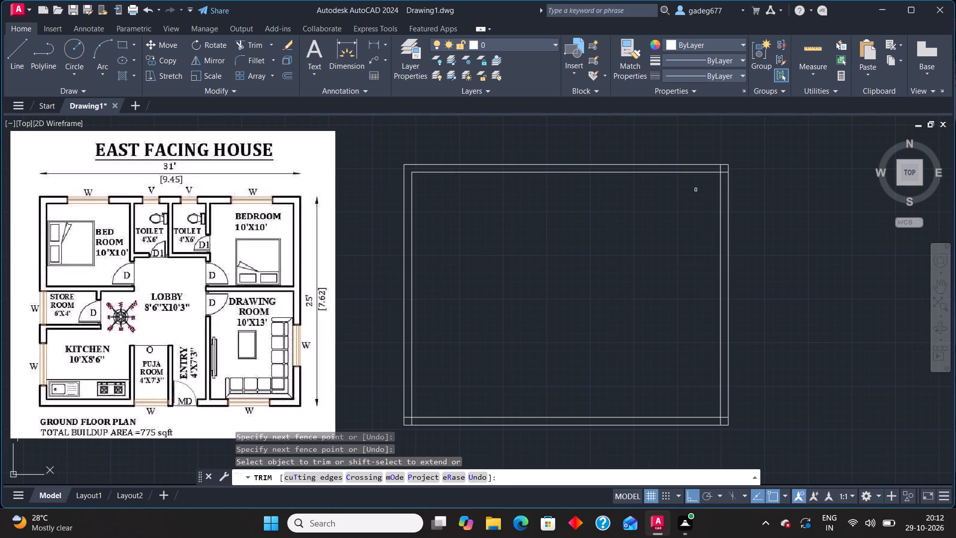
pyautogui.scroll(4, 738, 160)
pyautogui.click(595, 215)
pyautogui.click(637, 247)
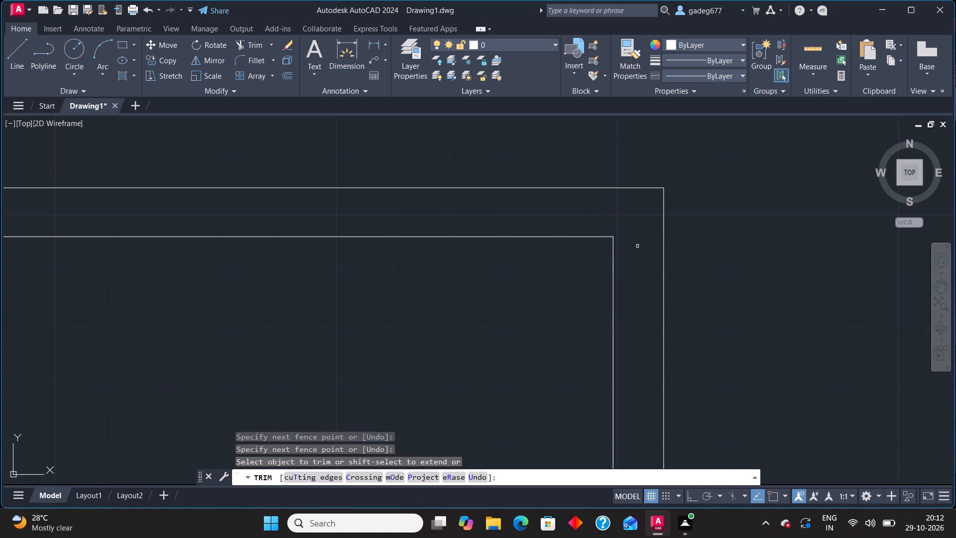
# Trim the overlapping inner wall line ends at the outline's bottom-right and bottom-left corners.
pyautogui.scroll(-5, 640, 238)
pyautogui.moveTo(696, 388); pyautogui.dragTo(704, 133, button='middle')
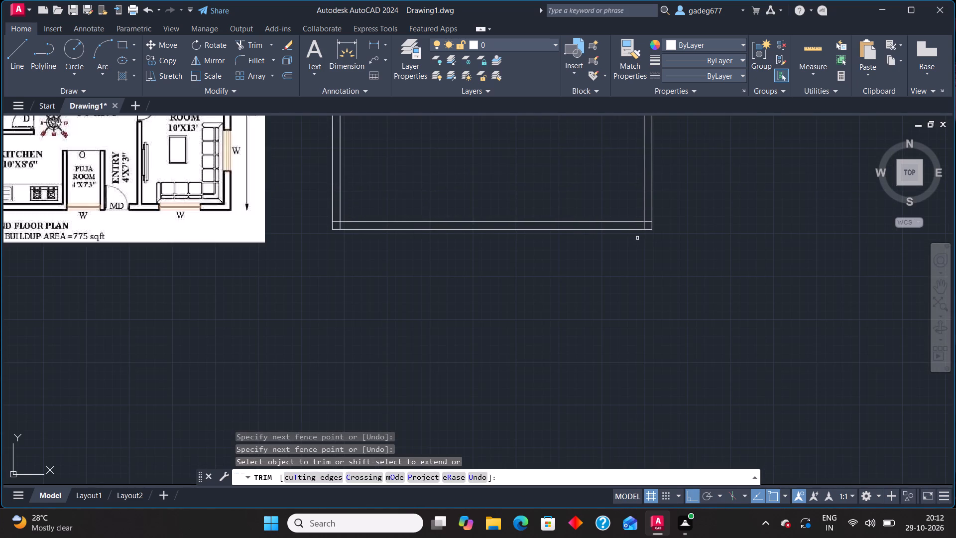
pyautogui.scroll(5, 643, 226)
pyautogui.click(654, 172)
pyautogui.click(617, 219)
pyautogui.scroll(-5, 602, 231)
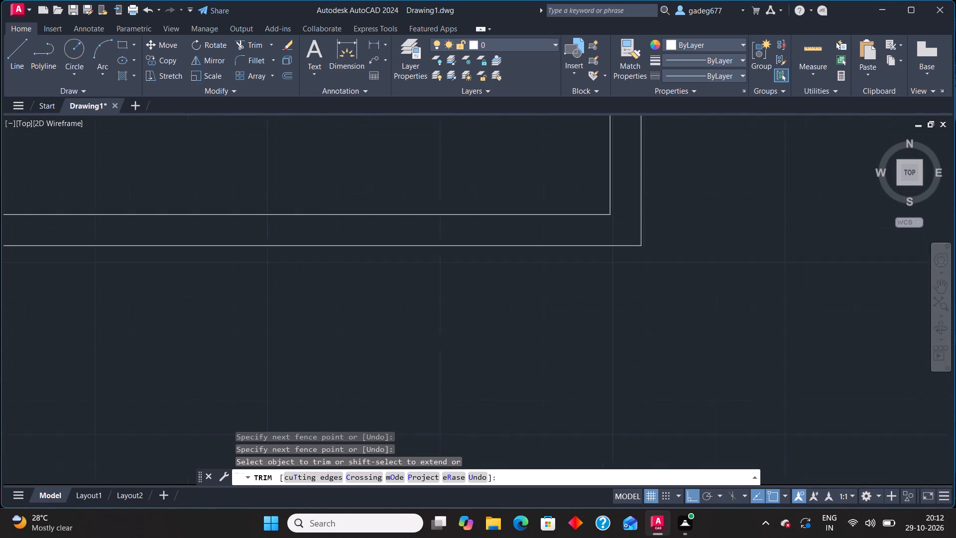
pyautogui.scroll(-1, 601, 233)
pyautogui.scroll(6, 416, 231)
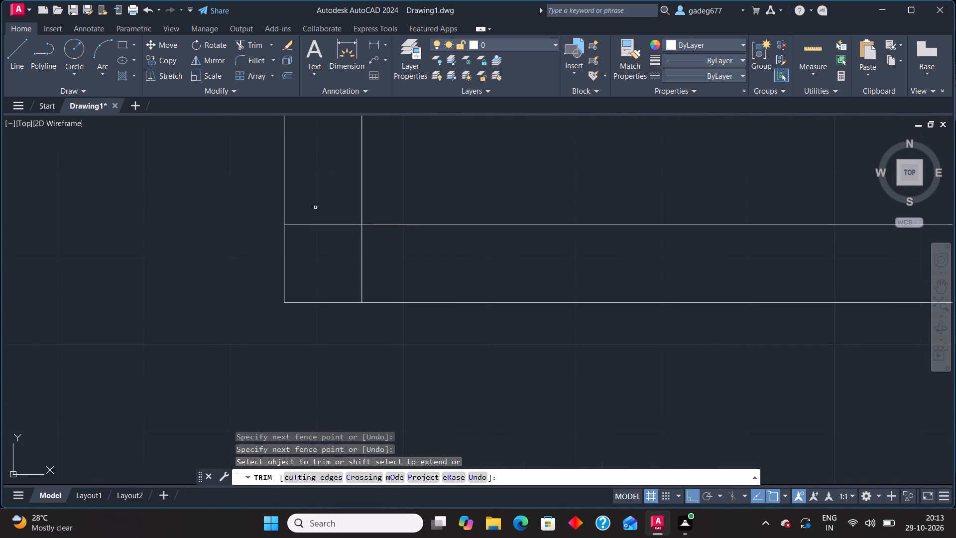
pyautogui.click(314, 207)
pyautogui.click(378, 274)
pyautogui.scroll(-6, 374, 275)
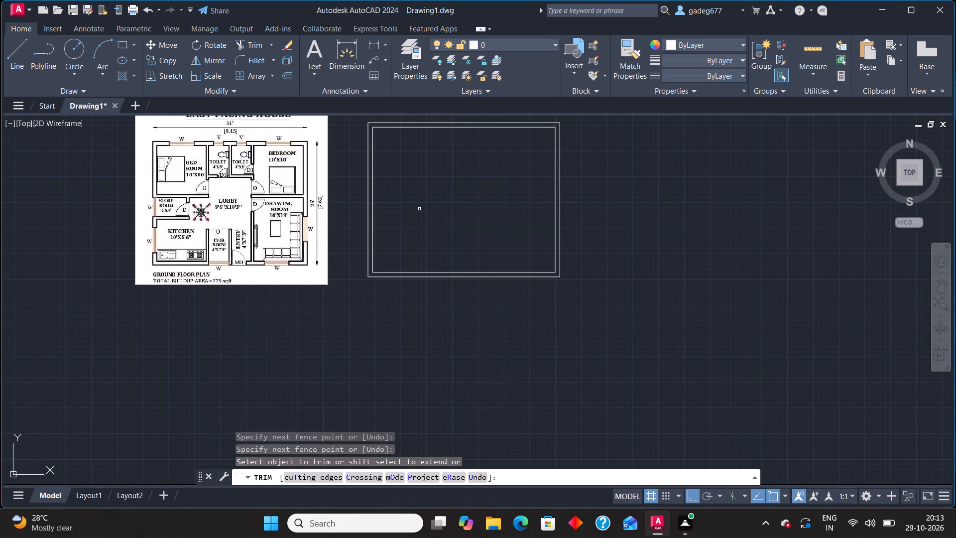
pyautogui.press('Escape')
# Using Through-mode Offset, offset the left inner wall line 10' inward, and offset the new line 4.5" for the first partition's thickness.
pyautogui.moveTo(417, 148); pyautogui.dragTo(415, 251, button='middle')
pyautogui.scroll(2, 399, 240)
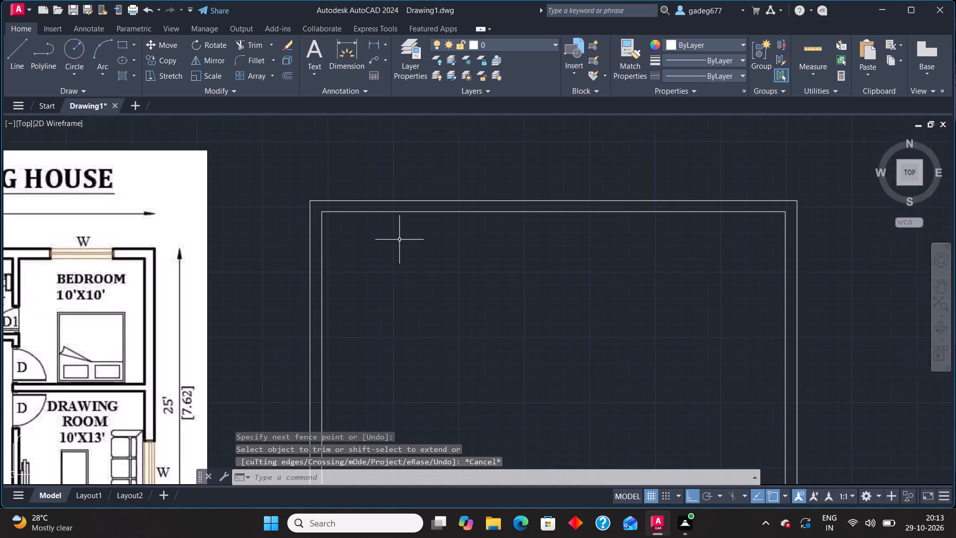
pyautogui.scroll(-2, 397, 255)
pyautogui.moveTo(410, 270); pyautogui.dragTo(472, 229, button='middle')
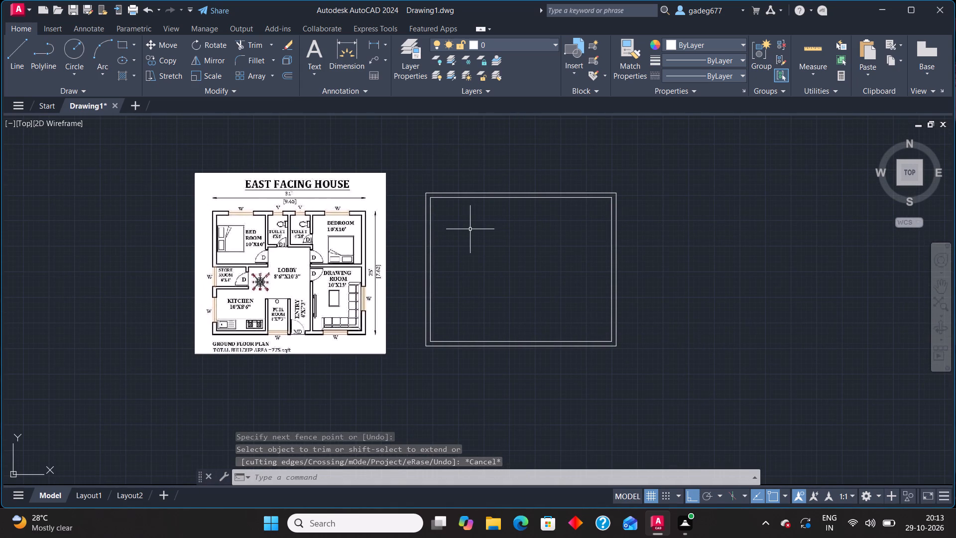
pyautogui.write('off')
pyautogui.press('Return')
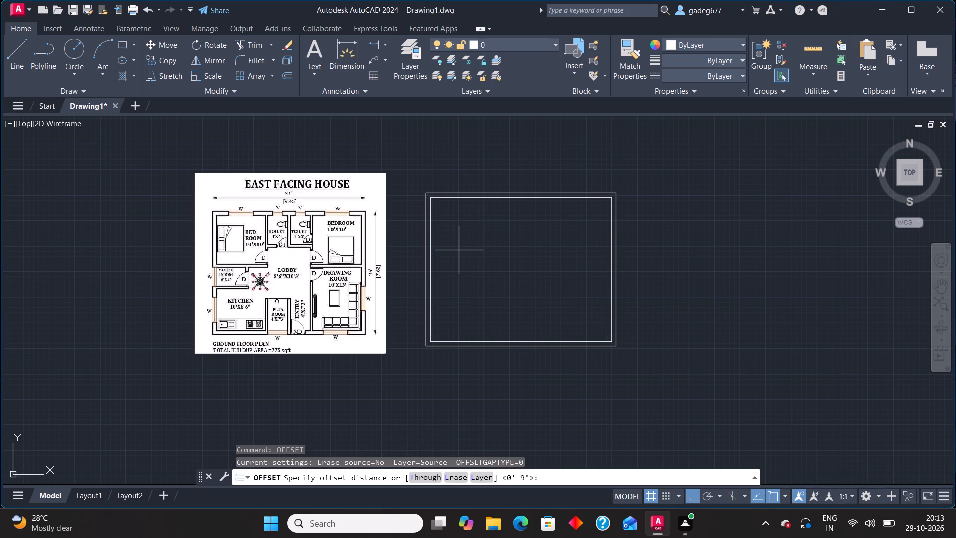
pyautogui.scroll(1, 459, 251)
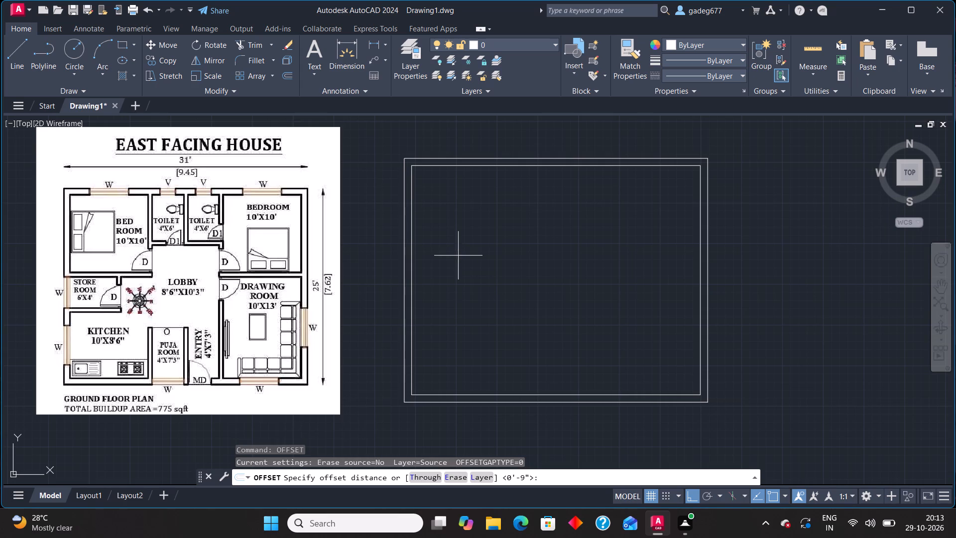
pyautogui.click(435, 473)
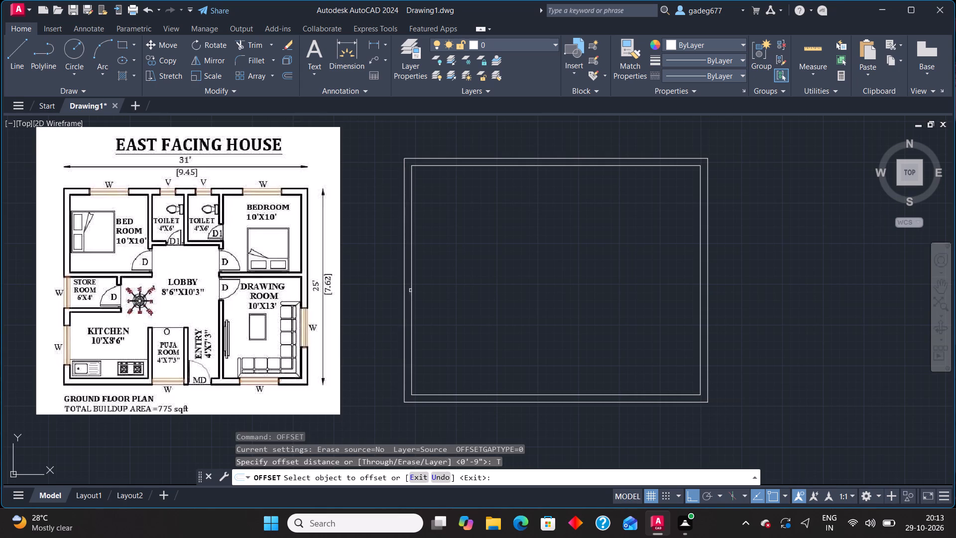
pyautogui.click(410, 290)
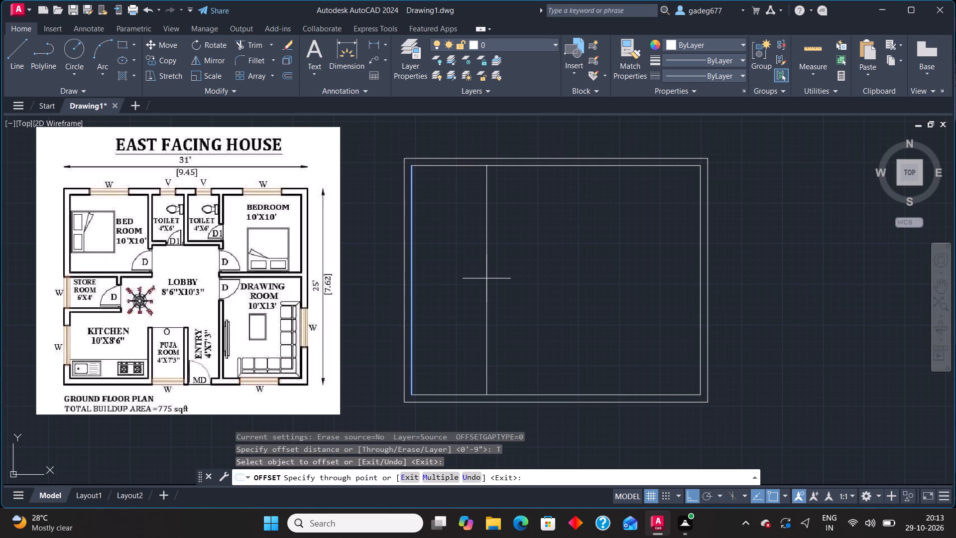
pyautogui.write("10'")
pyautogui.press('Return')
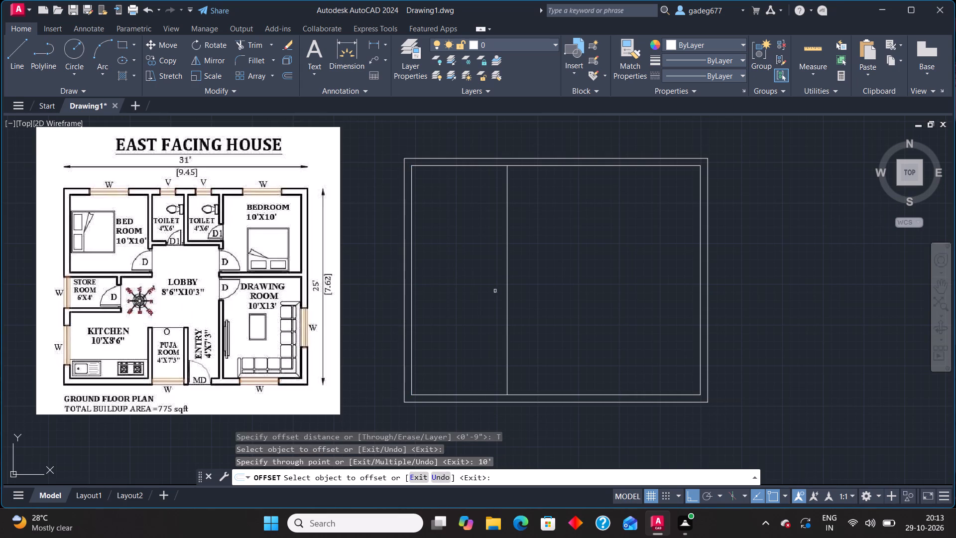
pyautogui.click(507, 218)
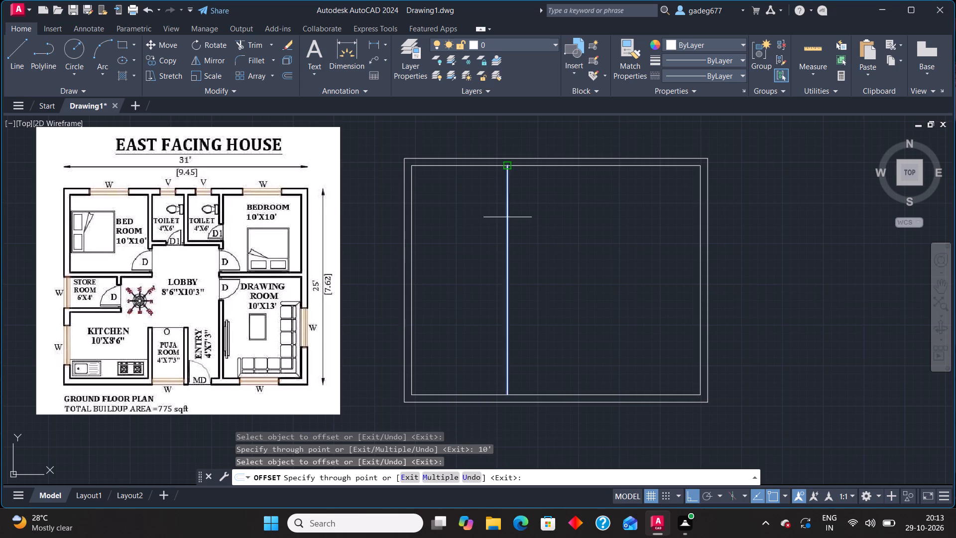
pyautogui.write('4.5"')
pyautogui.press('Return')
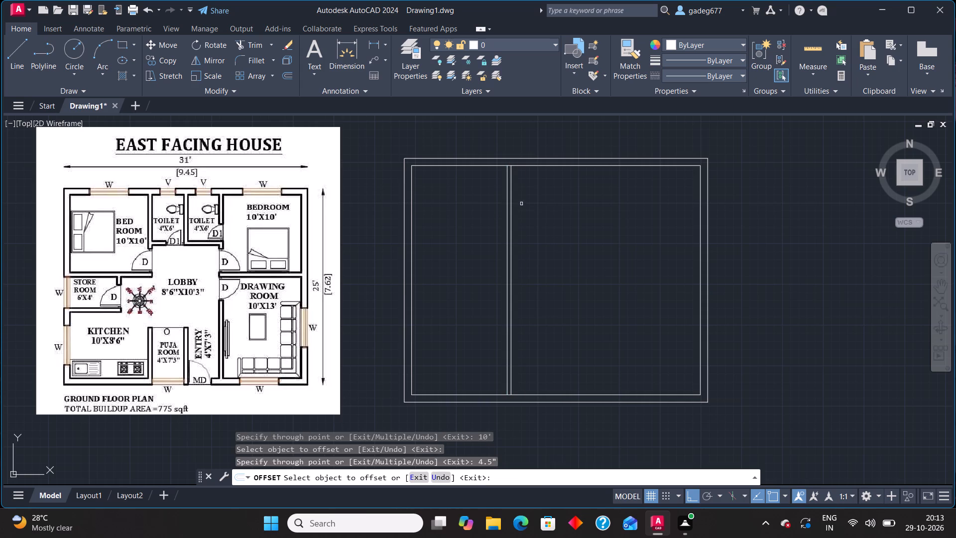
# Offset the first partition's right line 4' to the right for the toilet width, and offset that new line by 4.5".
pyautogui.click(512, 186)
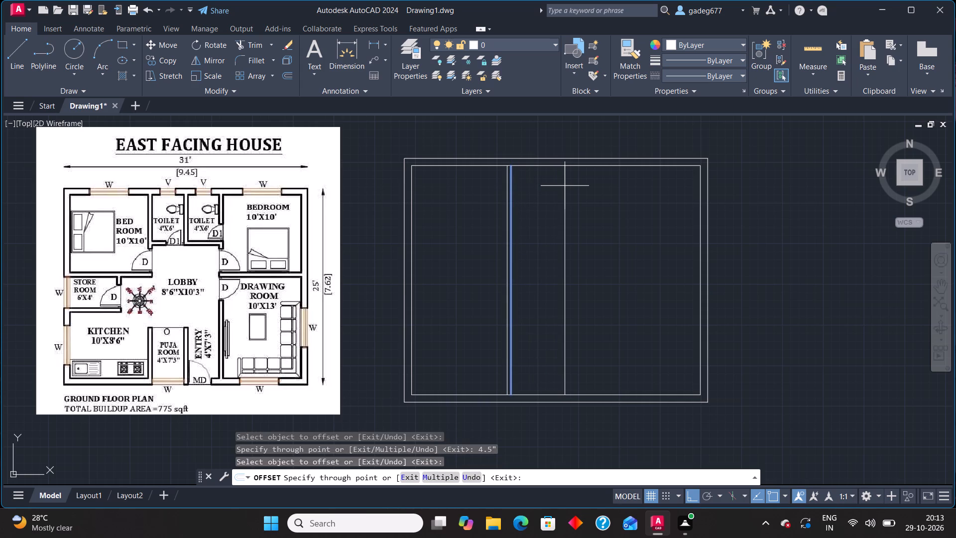
pyautogui.write("4'")
pyautogui.press('Return')
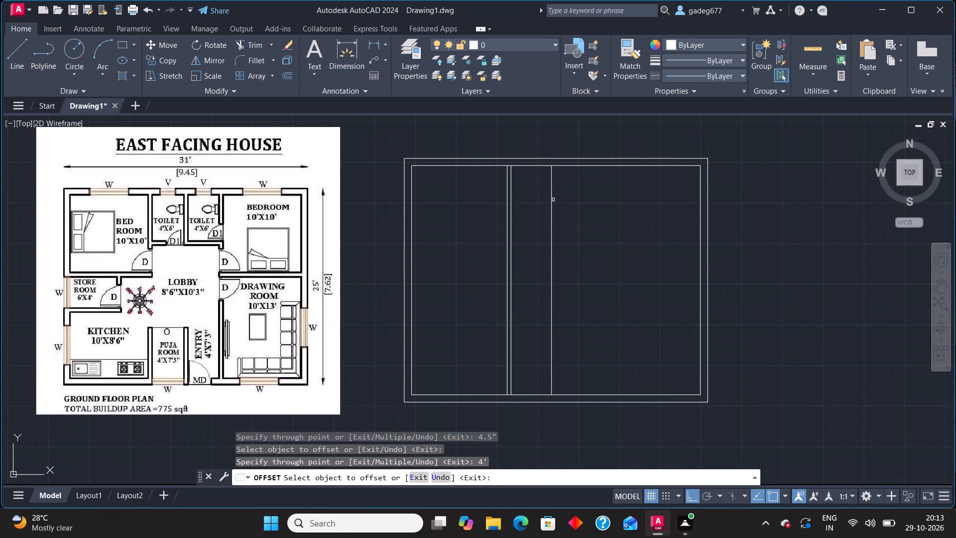
pyautogui.click(550, 203)
pyautogui.write('4.5"')
pyautogui.press('Return')
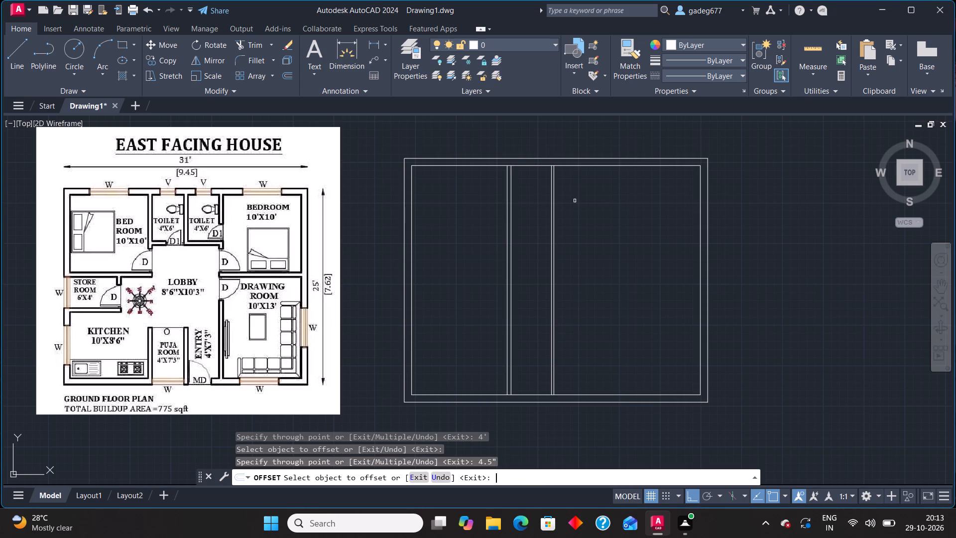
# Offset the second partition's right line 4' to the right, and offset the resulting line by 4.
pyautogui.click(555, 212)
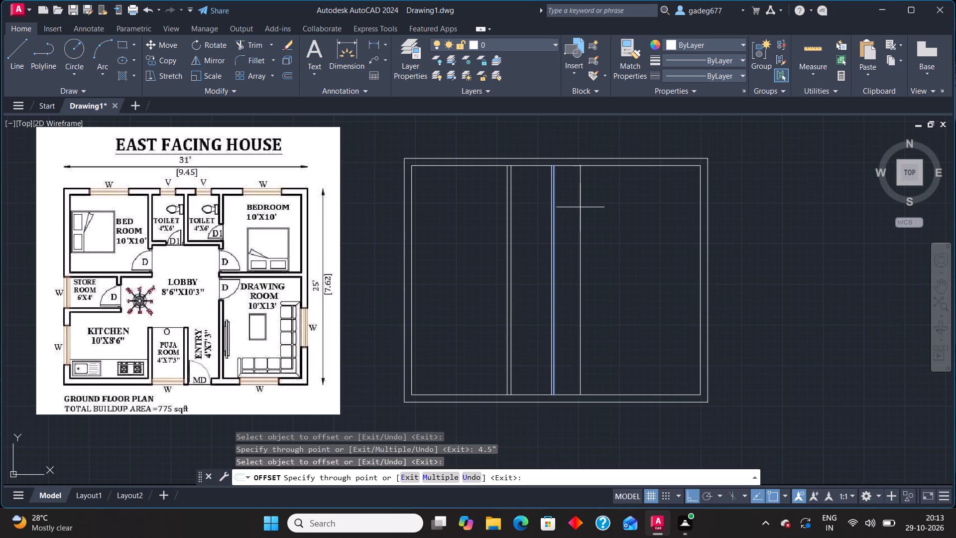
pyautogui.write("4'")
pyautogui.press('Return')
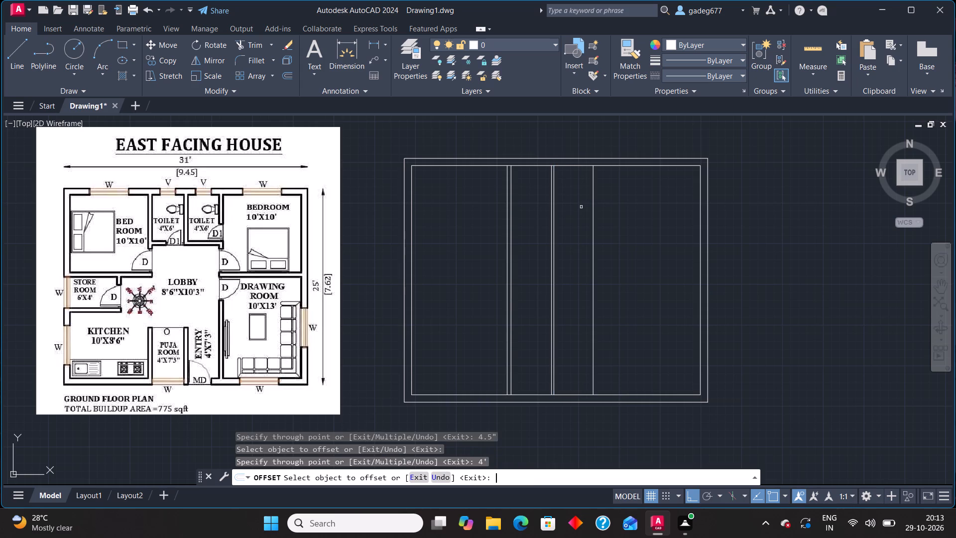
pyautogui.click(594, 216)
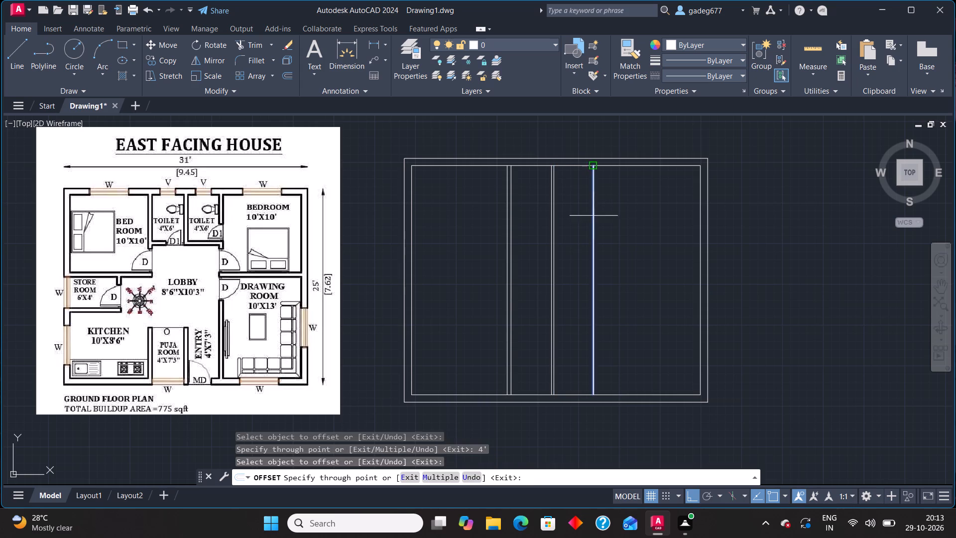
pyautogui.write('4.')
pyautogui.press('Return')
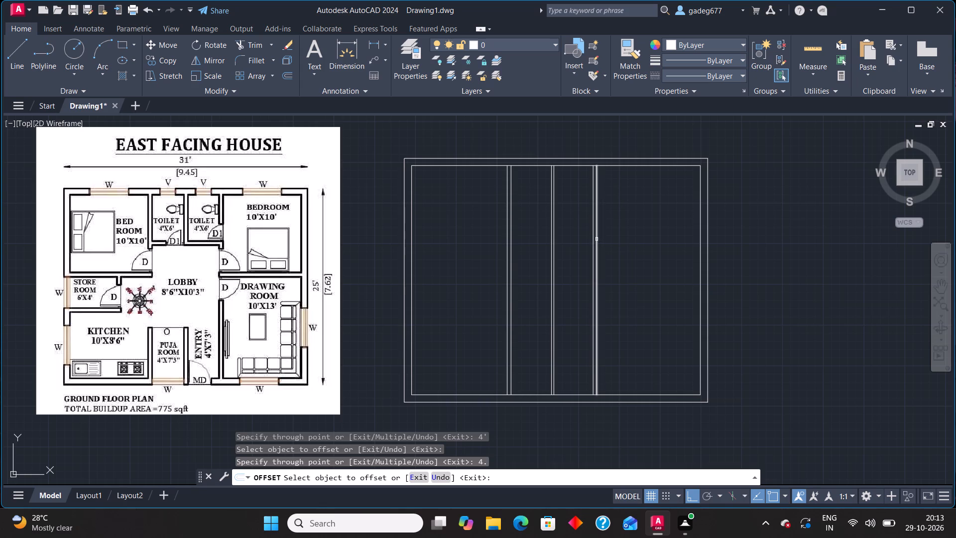
# Measure the spacings between the vertical partition lines and the right inner wall with Quick measure.
pyautogui.click(810, 53)
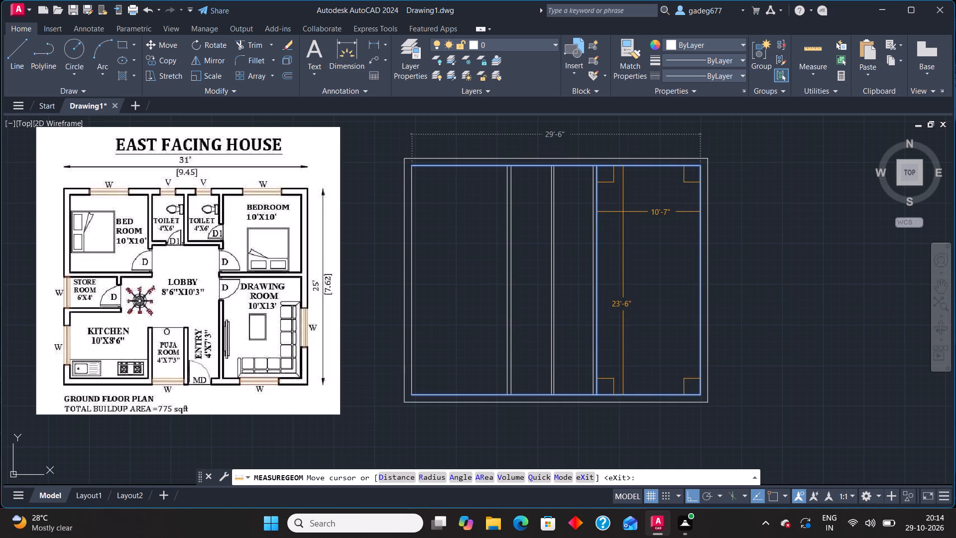
pyautogui.scroll(1, 551, 206)
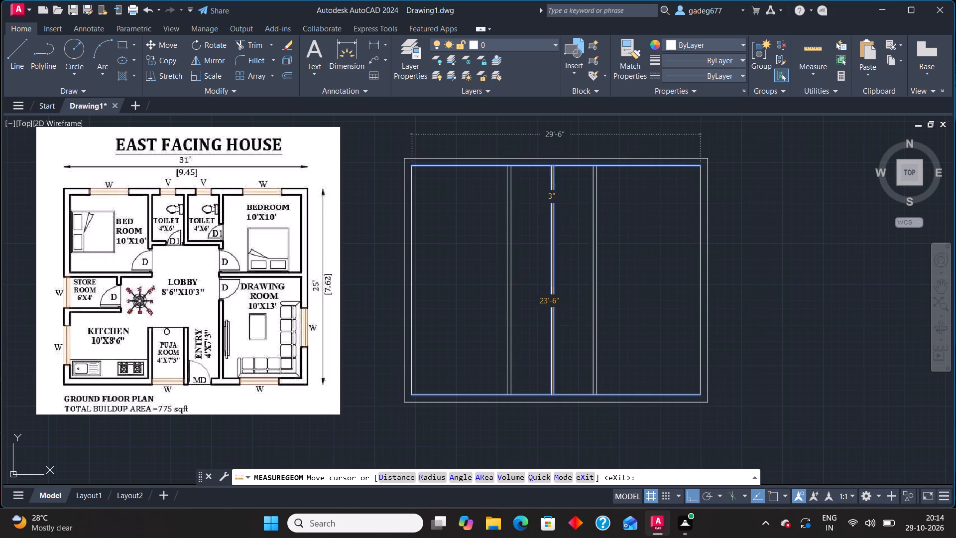
pyautogui.scroll(3, 551, 206)
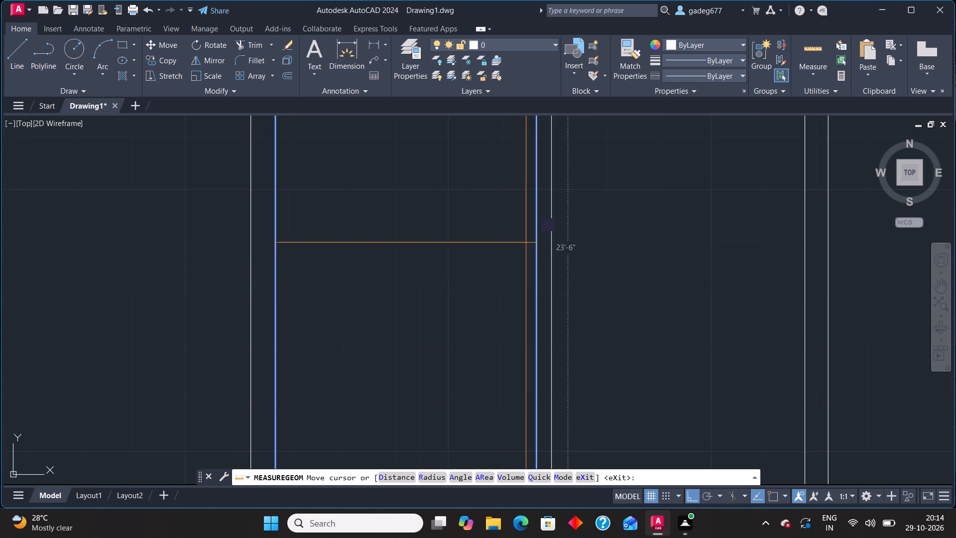
pyautogui.press('Escape')
# Move the second partition's right line 1.5" to the right by its midpoint grip.
pyautogui.scroll(-3, 555, 238)
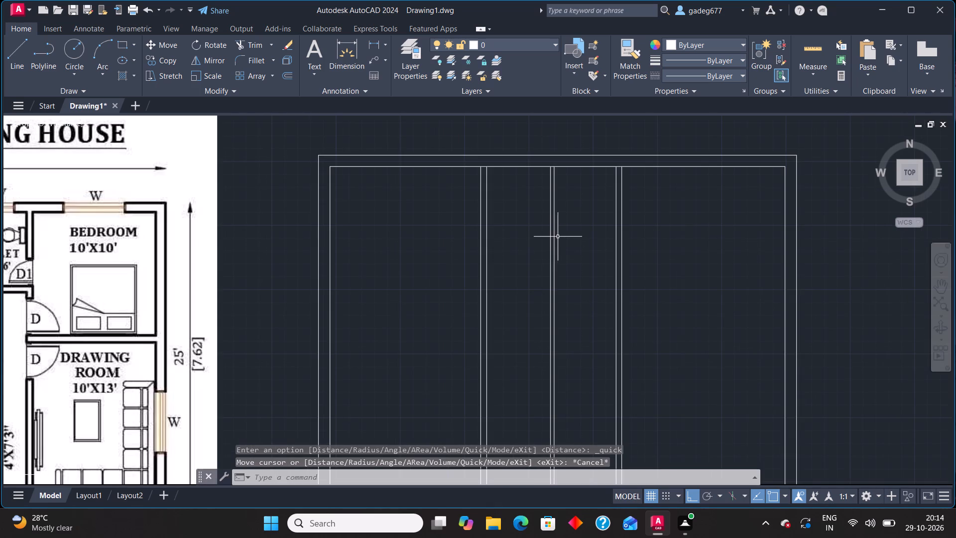
pyautogui.click(554, 233)
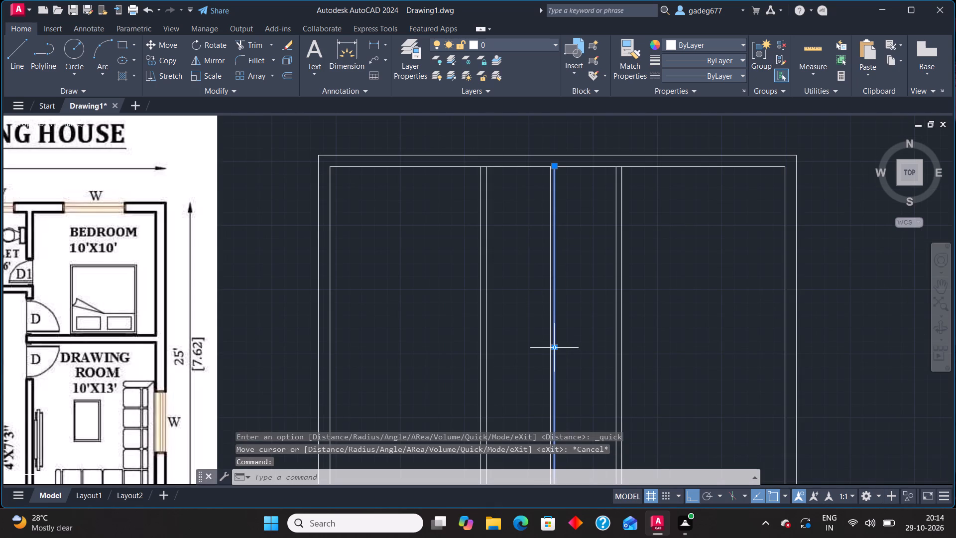
pyautogui.click(554, 349)
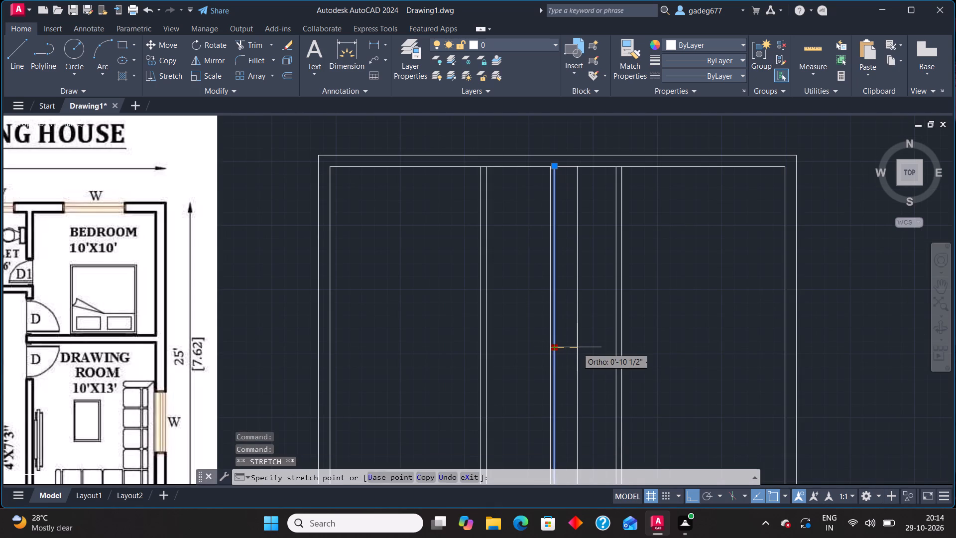
pyautogui.write('1.5"')
pyautogui.press('Return')
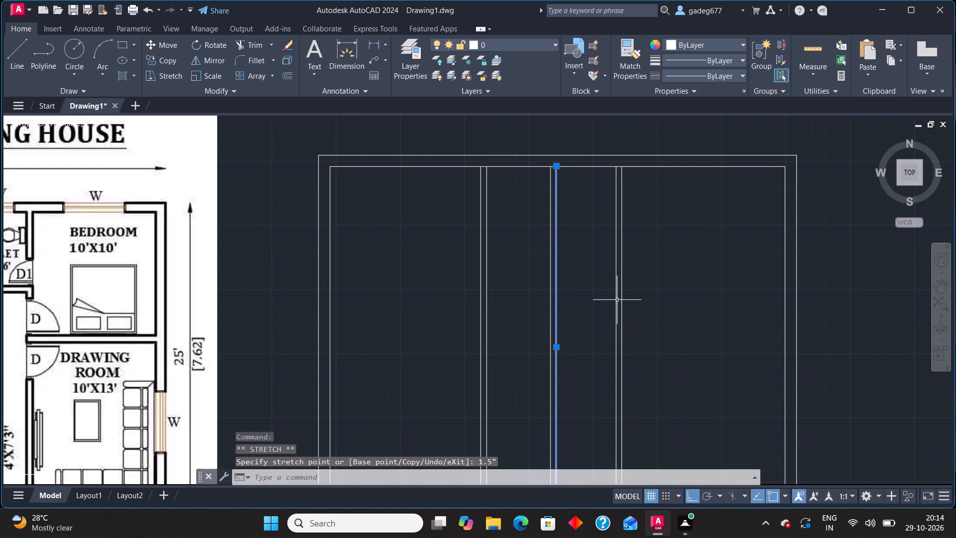
pyautogui.press('Escape')
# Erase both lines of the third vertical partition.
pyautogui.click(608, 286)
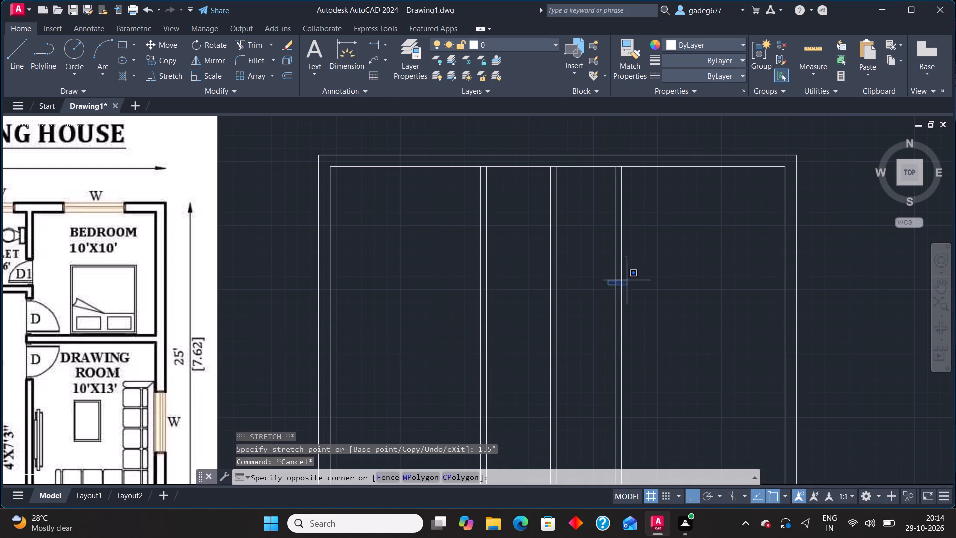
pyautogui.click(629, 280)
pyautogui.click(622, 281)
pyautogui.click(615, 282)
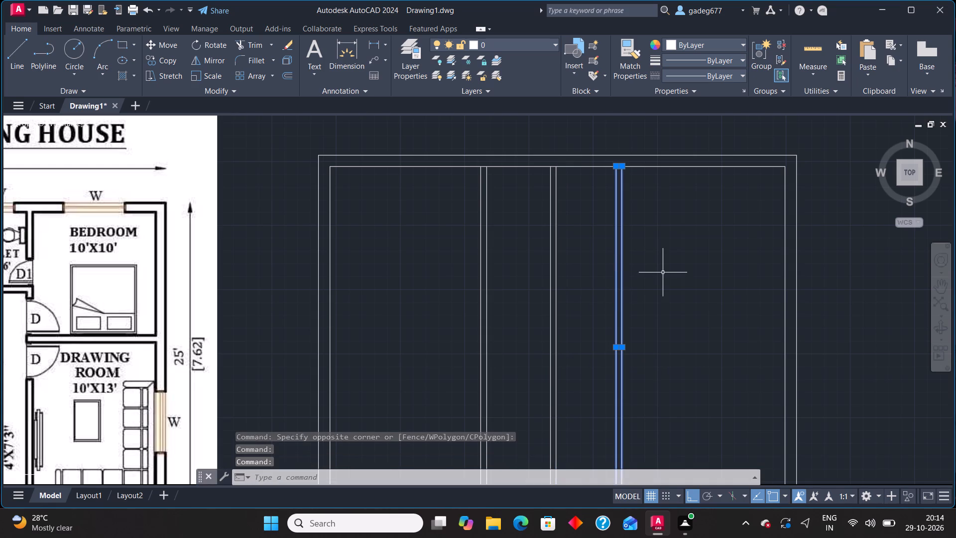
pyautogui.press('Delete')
# Offset the second partition's right line 4' to the right, and offset the new line 4.5" for the third partition's thickness.
pyautogui.write('off')
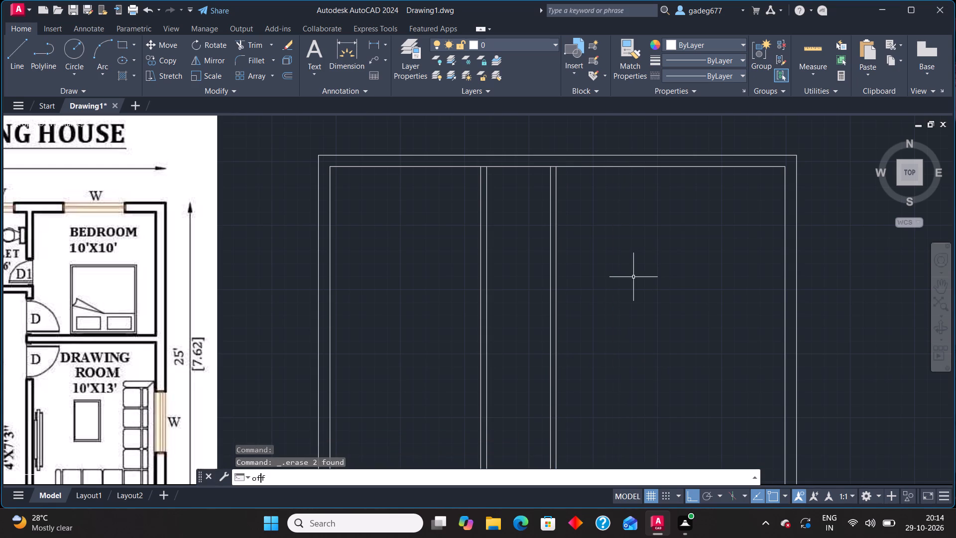
pyautogui.press('Return')
pyautogui.press('Return')
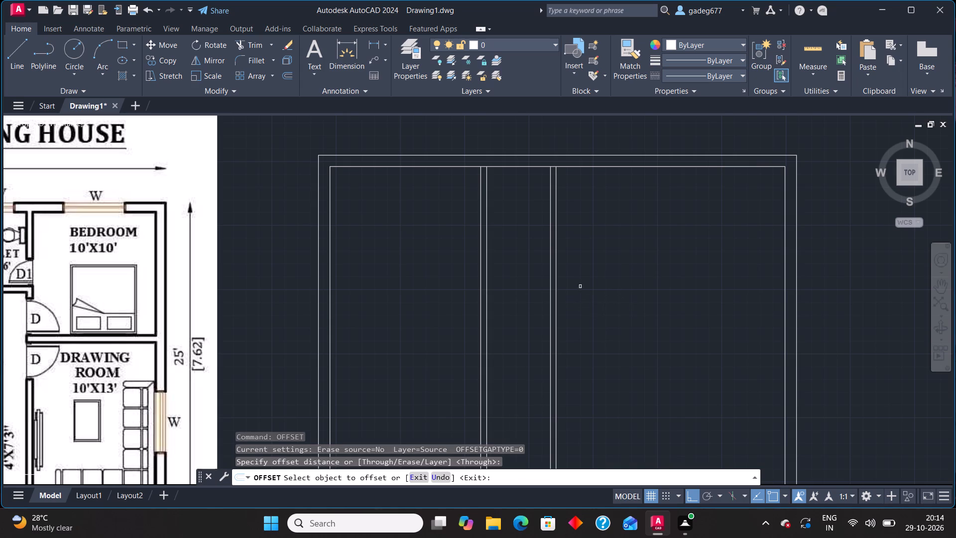
pyautogui.click(556, 253)
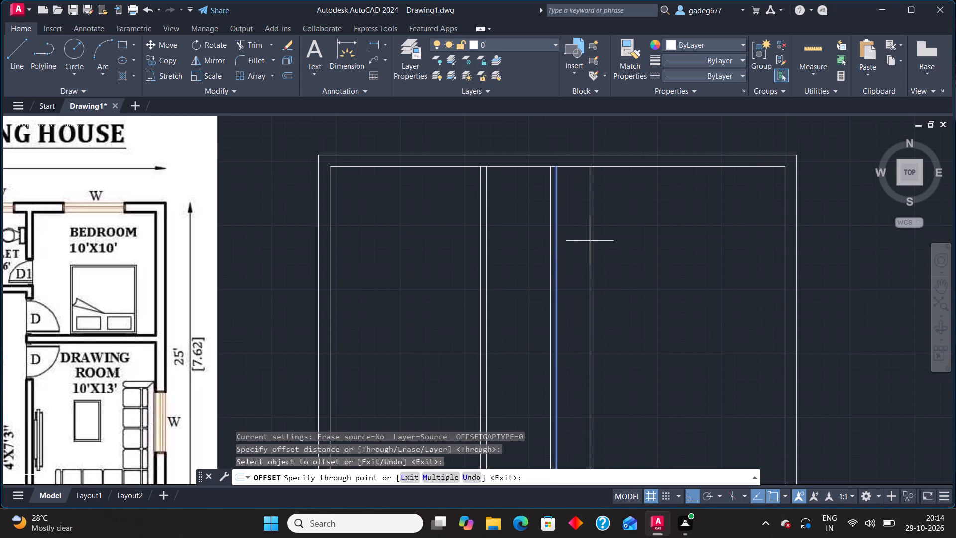
pyautogui.write("4'")
pyautogui.press('Return')
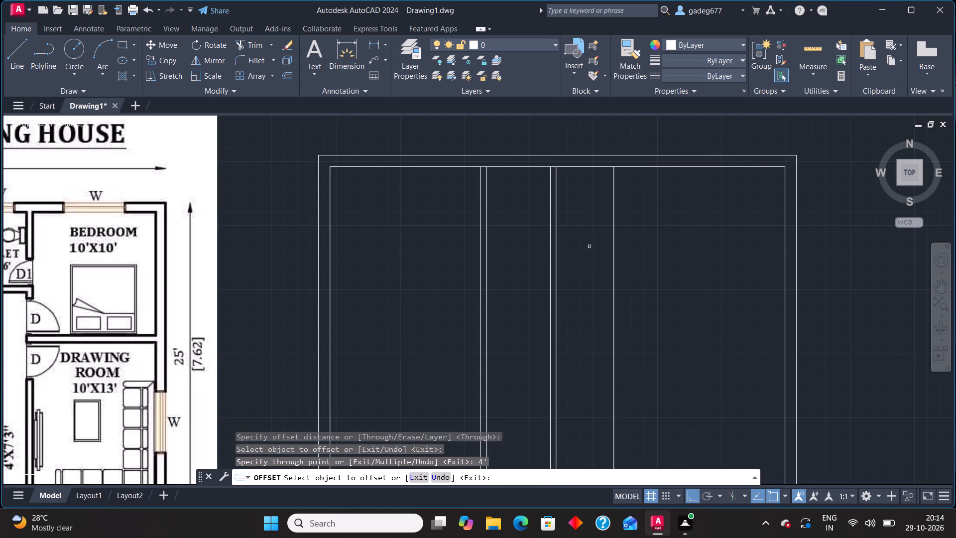
pyautogui.click(613, 230)
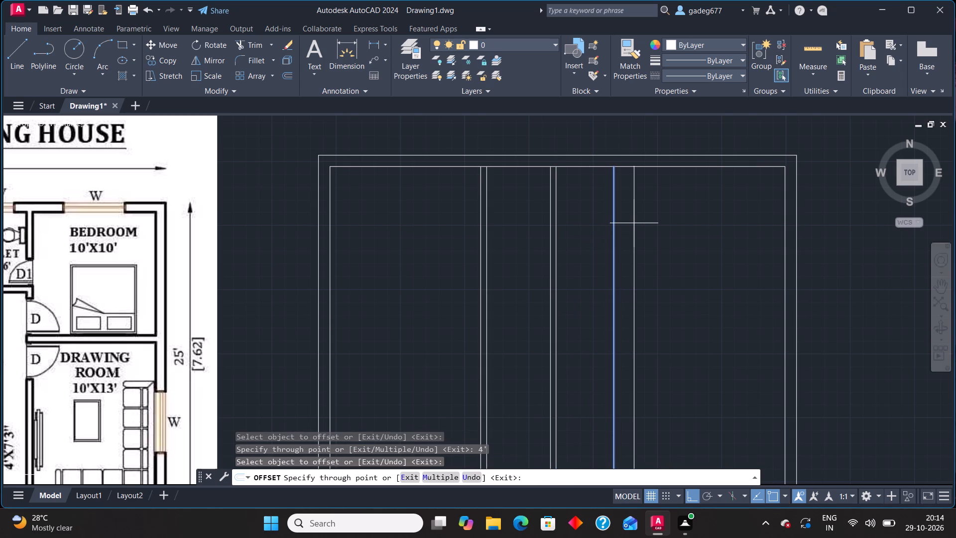
pyautogui.write('4.5"')
pyautogui.press('Return')
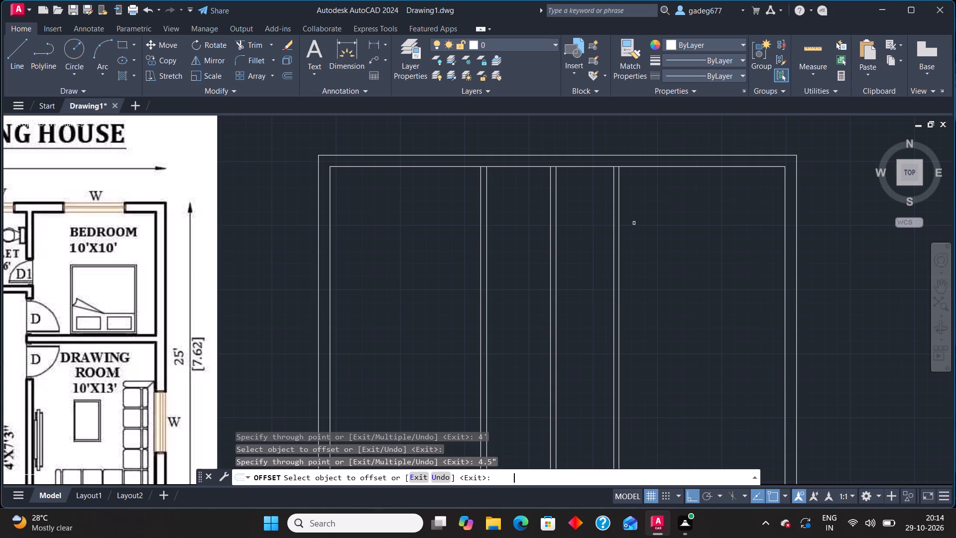
# Measure the bedroom width between the third partition and the right inner wall with Quick measure.
pyautogui.click(804, 48)
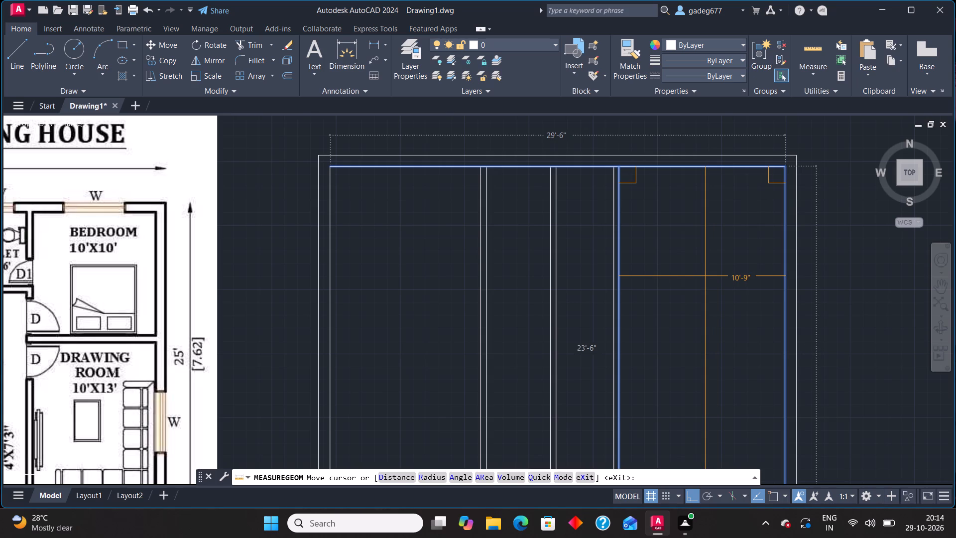
pyautogui.press('Escape')
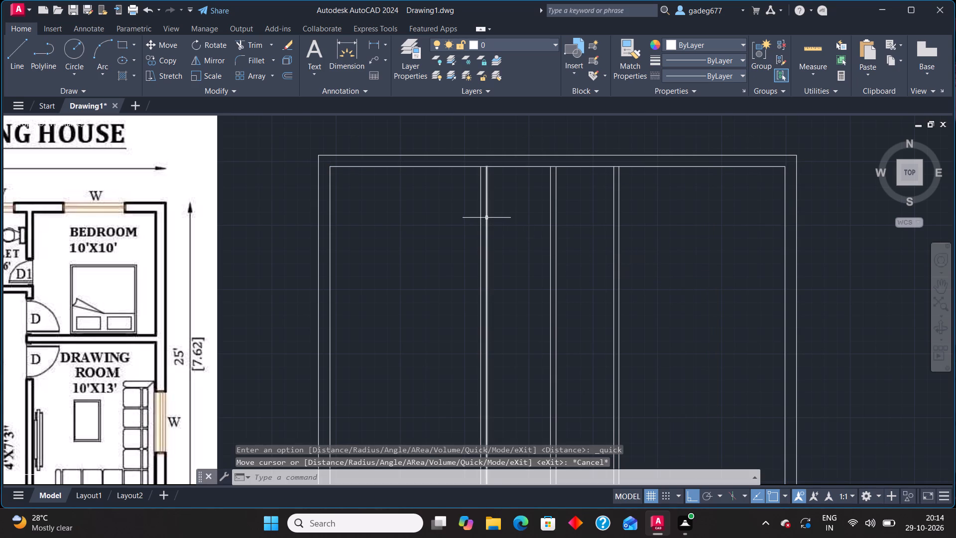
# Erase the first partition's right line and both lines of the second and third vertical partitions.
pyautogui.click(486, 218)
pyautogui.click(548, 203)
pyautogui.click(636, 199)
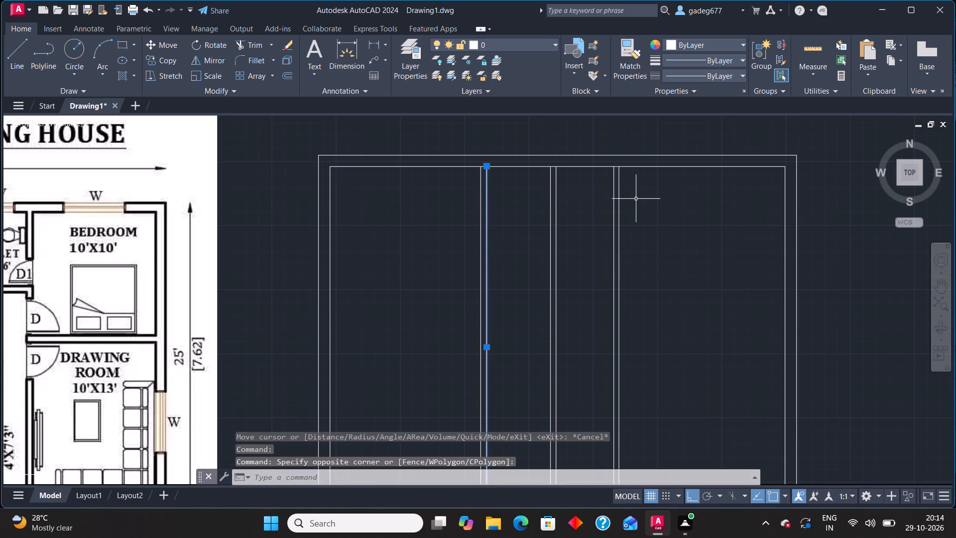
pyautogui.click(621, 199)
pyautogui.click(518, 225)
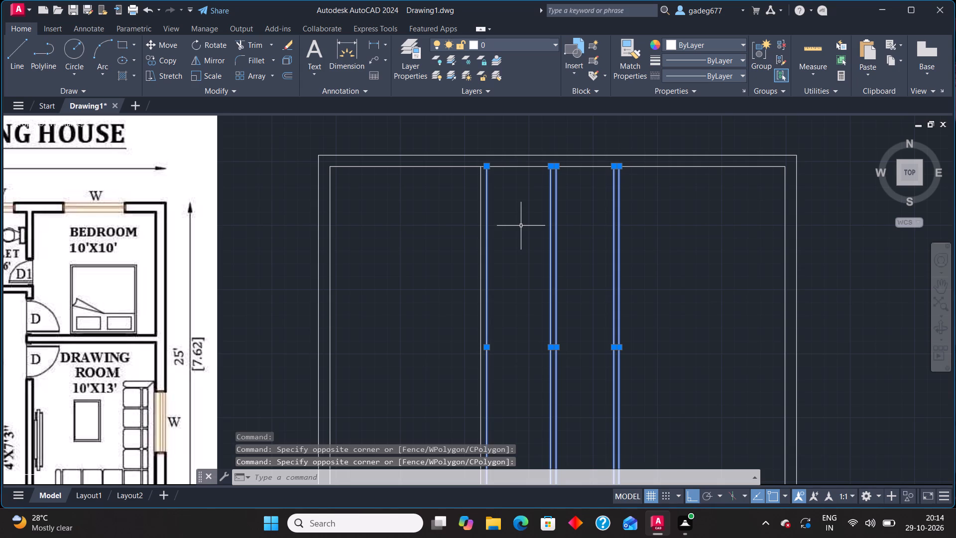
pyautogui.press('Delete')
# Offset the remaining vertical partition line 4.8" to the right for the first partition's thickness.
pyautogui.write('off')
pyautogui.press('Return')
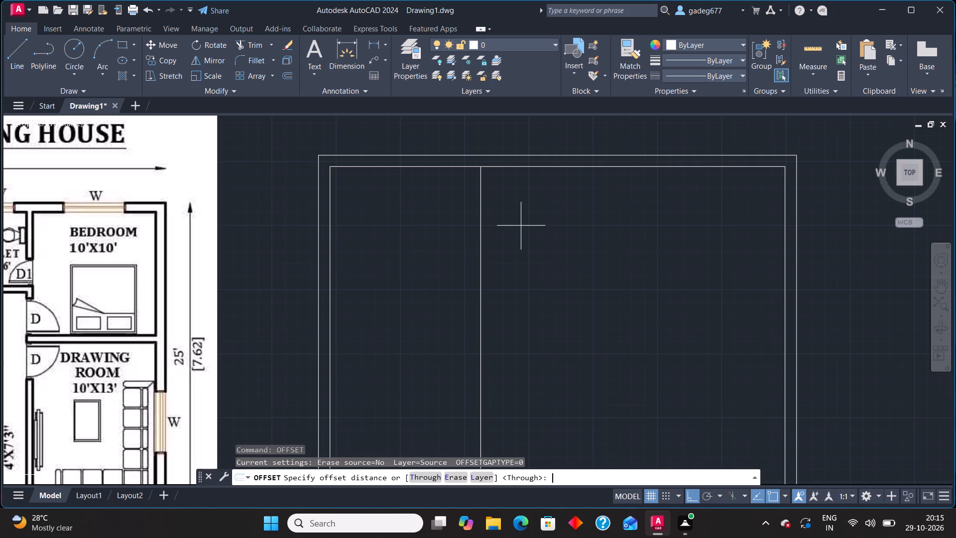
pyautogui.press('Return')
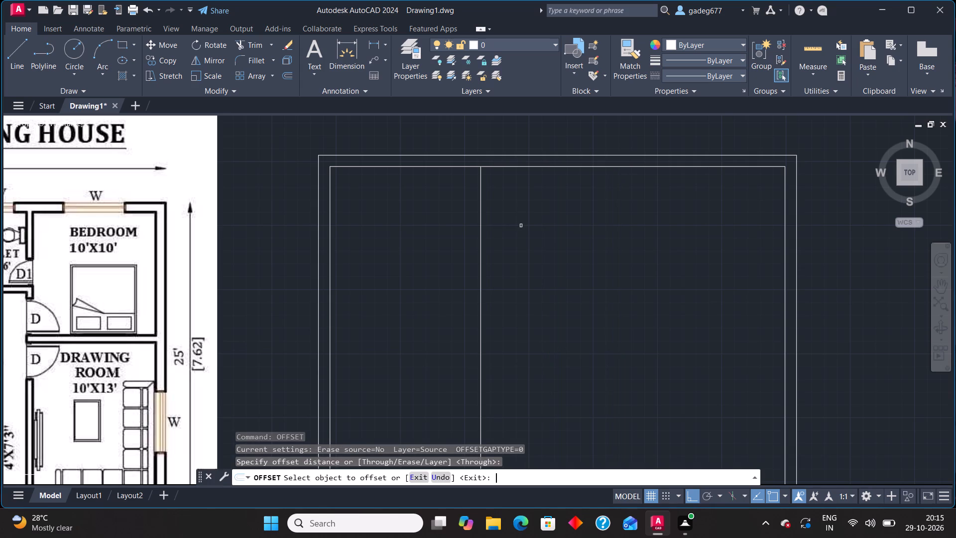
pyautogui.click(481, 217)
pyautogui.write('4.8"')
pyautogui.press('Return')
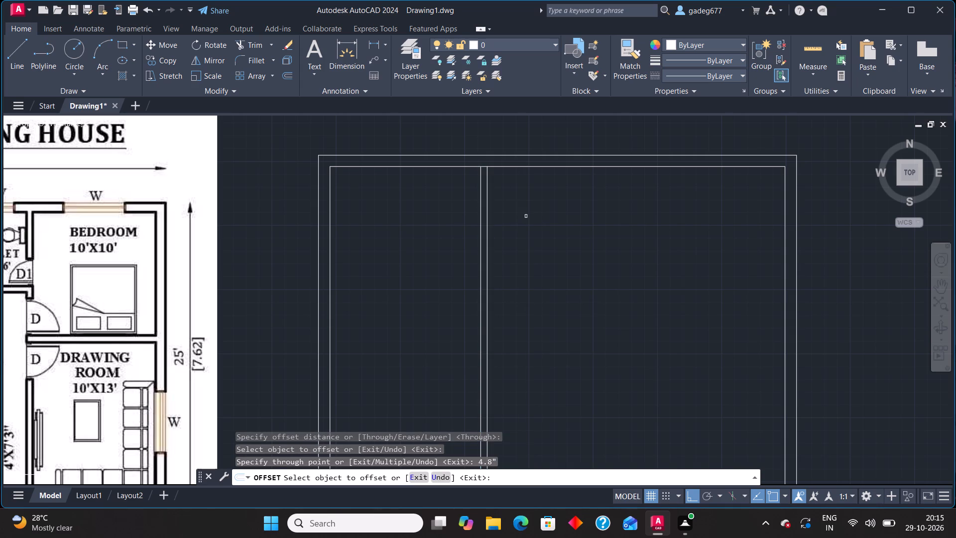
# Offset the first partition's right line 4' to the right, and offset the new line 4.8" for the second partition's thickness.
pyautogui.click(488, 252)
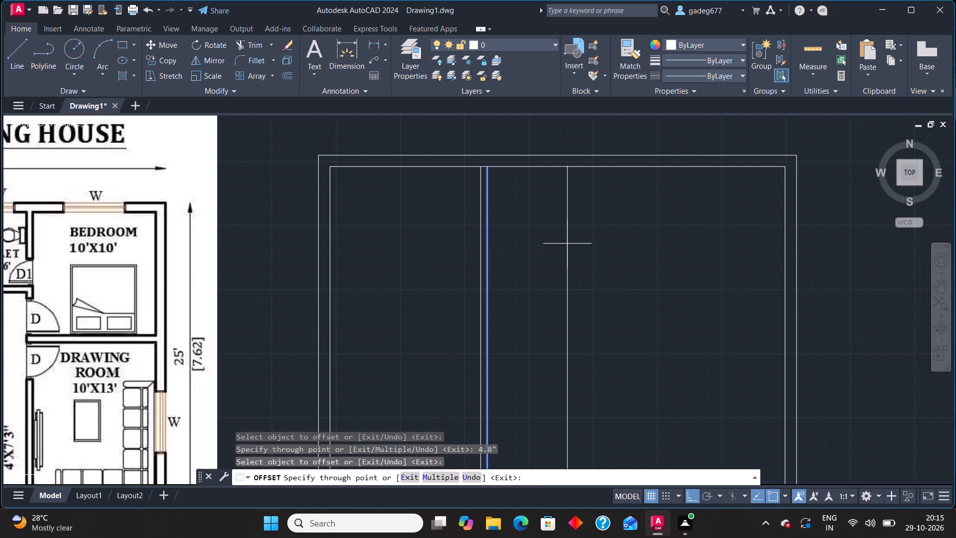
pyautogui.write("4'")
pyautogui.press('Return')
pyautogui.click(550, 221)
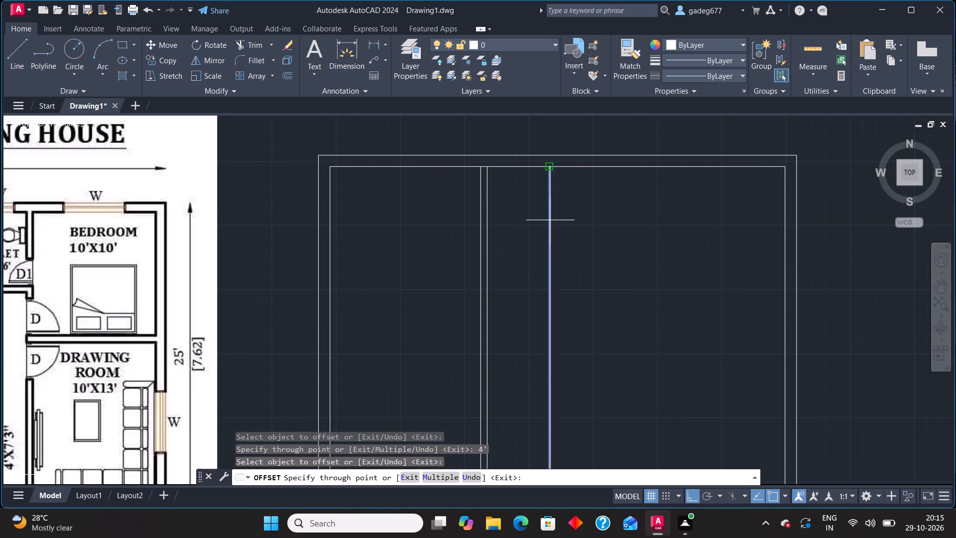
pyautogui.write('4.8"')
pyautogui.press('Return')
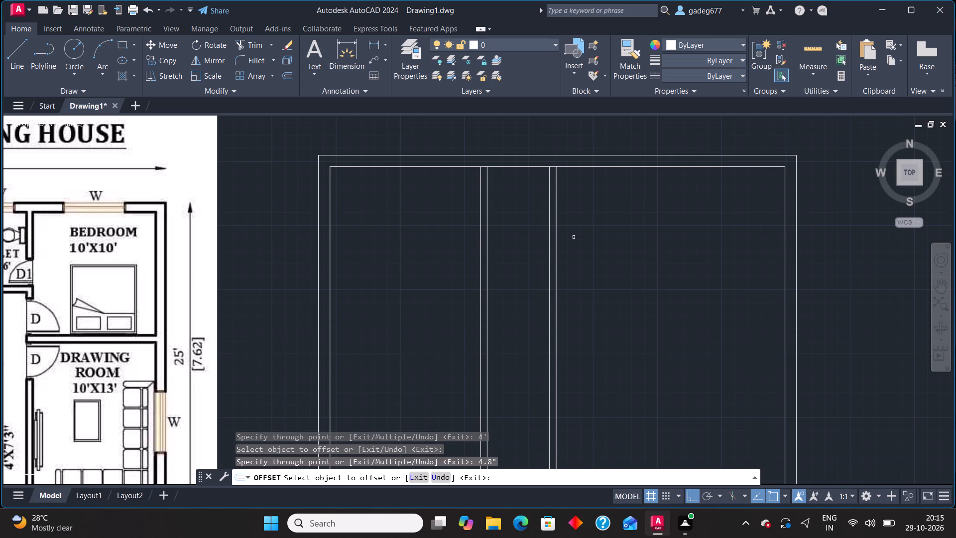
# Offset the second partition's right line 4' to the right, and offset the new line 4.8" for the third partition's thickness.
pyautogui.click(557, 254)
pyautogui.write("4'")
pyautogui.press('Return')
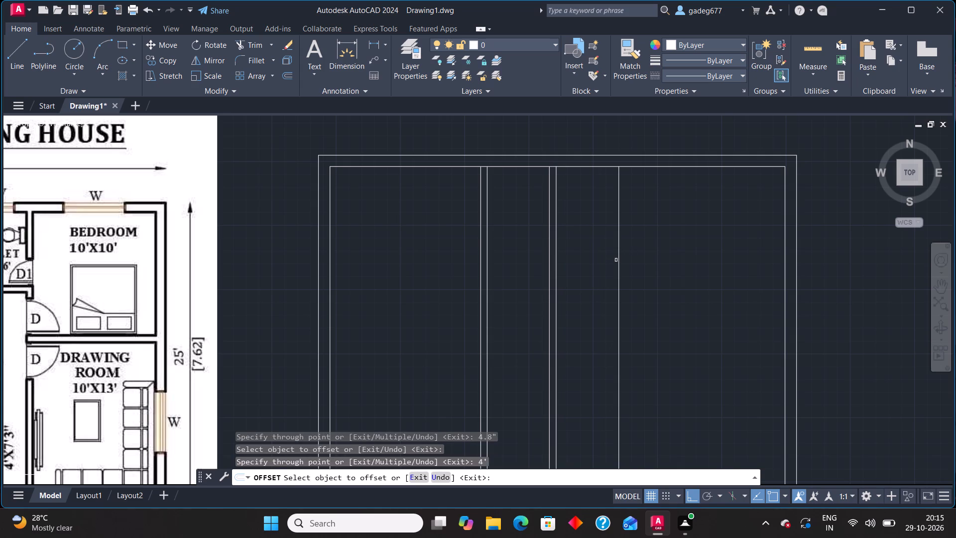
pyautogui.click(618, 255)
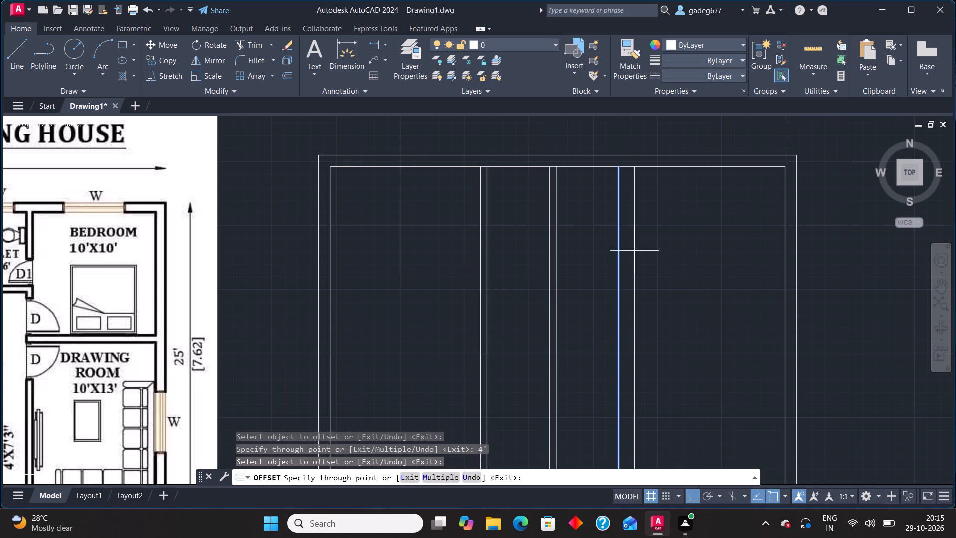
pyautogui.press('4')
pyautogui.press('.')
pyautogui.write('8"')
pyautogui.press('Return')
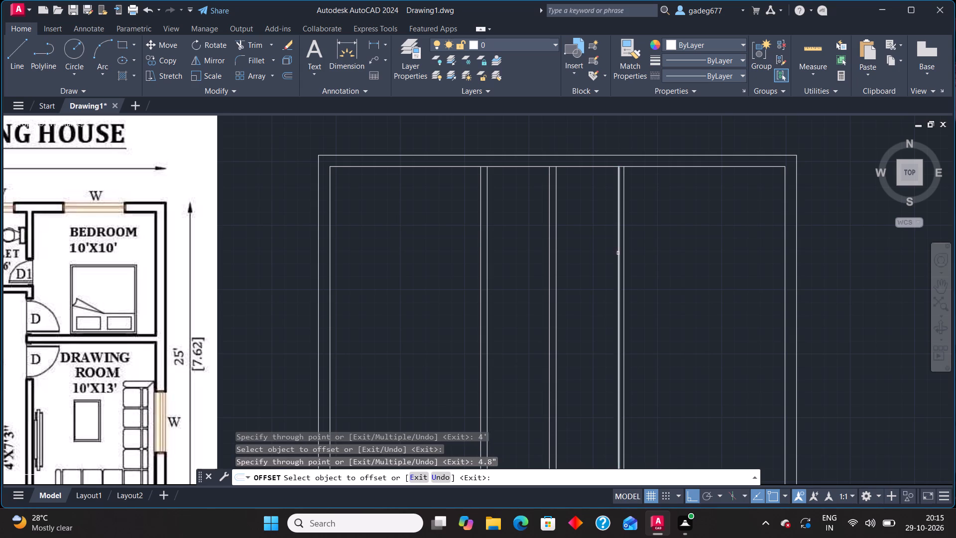
# Measure the third partition's thickness with Quick measure.
pyautogui.click(810, 47)
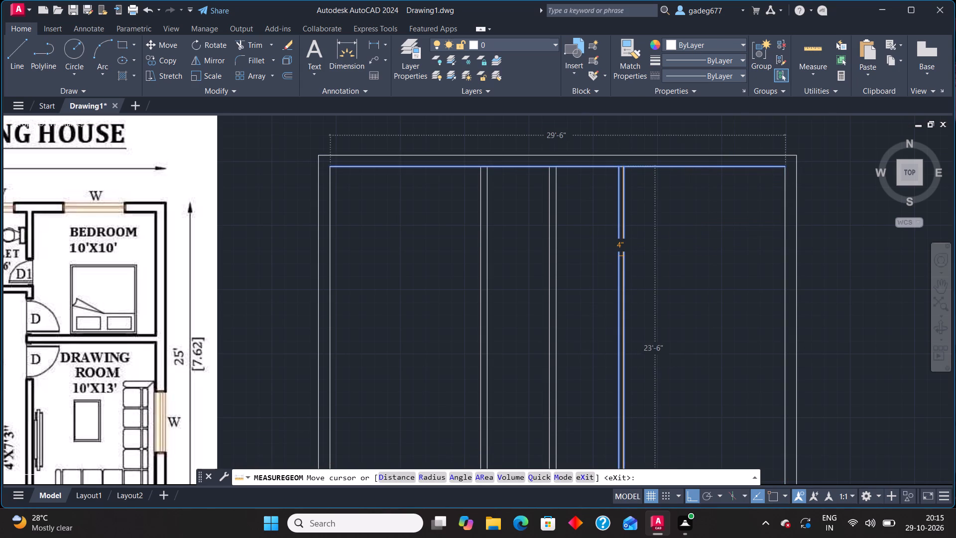
pyautogui.press('Escape')
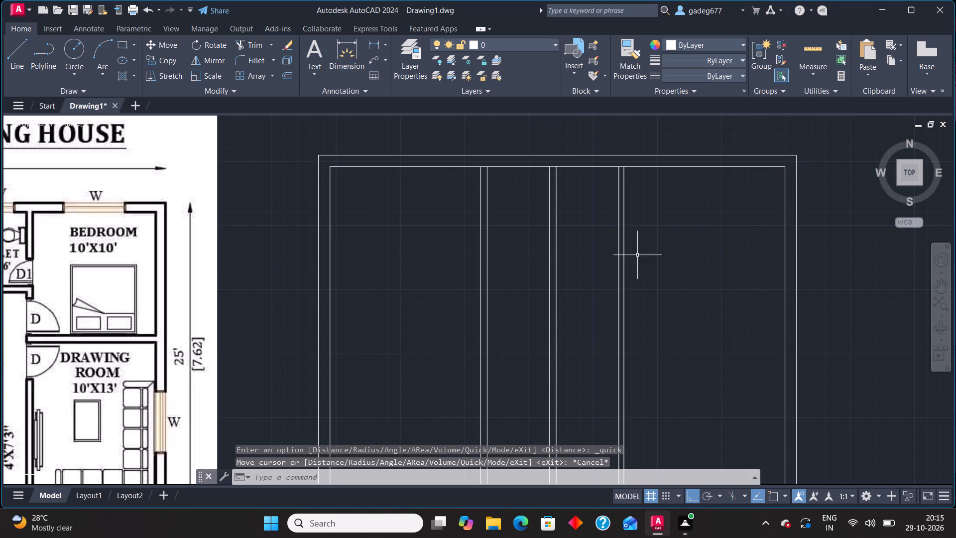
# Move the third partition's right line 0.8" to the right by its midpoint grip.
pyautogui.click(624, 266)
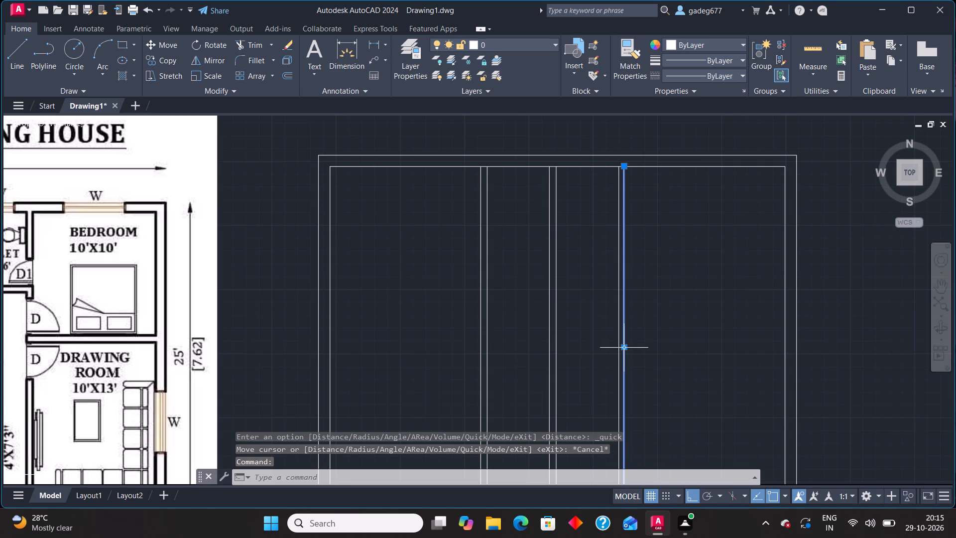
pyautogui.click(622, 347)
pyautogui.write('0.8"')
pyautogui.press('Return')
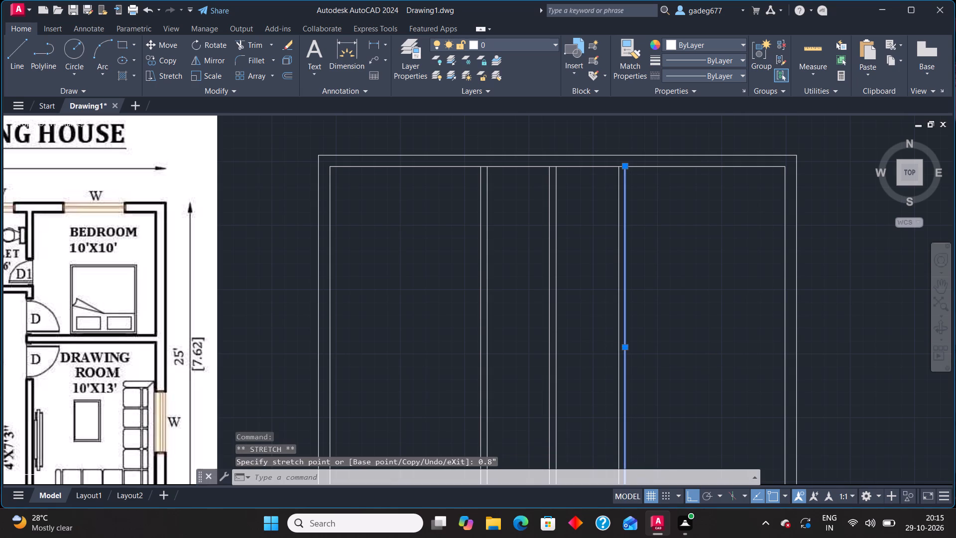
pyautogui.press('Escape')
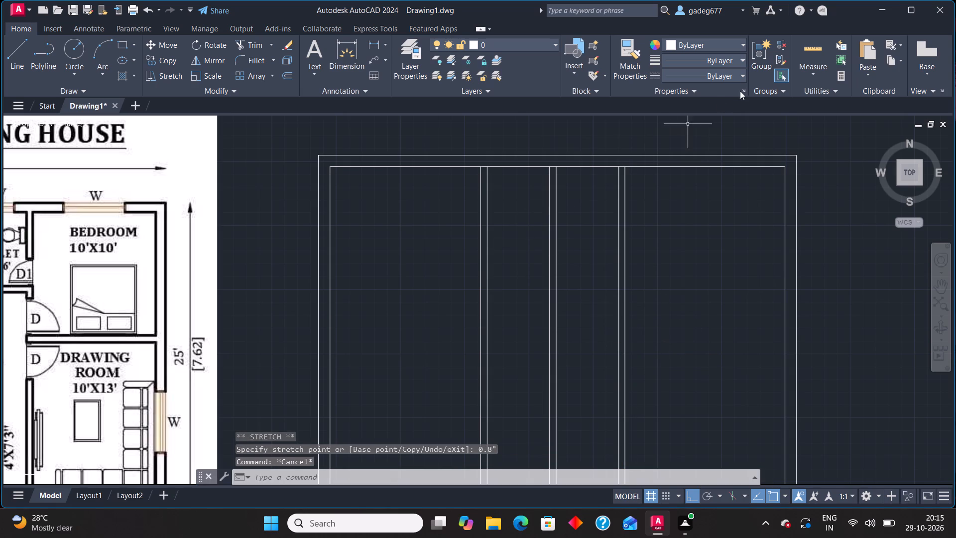
# Measure the clear widths of the rooms between the partitions and inner walls with Quick measure, comparing them with the reference plan.
pyautogui.click(811, 52)
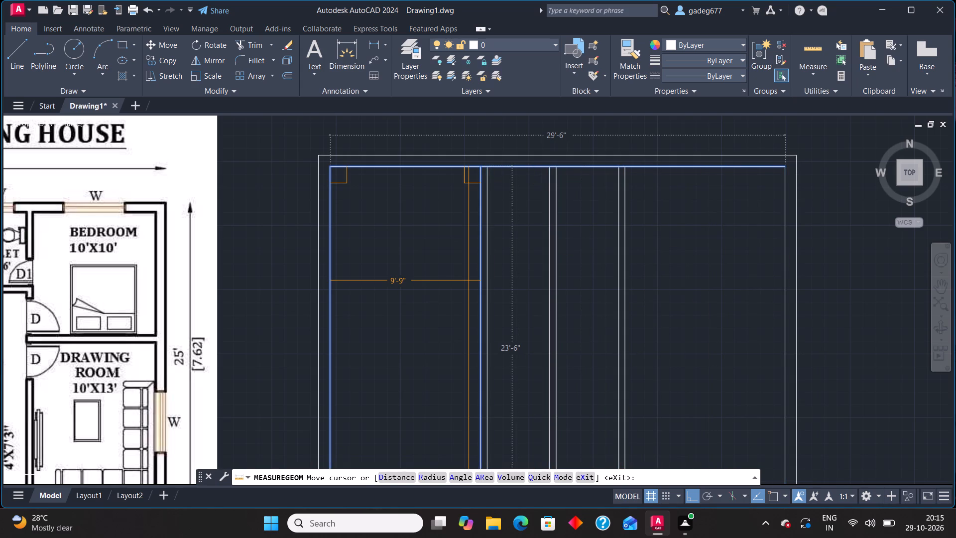
pyautogui.scroll(2, 506, 276)
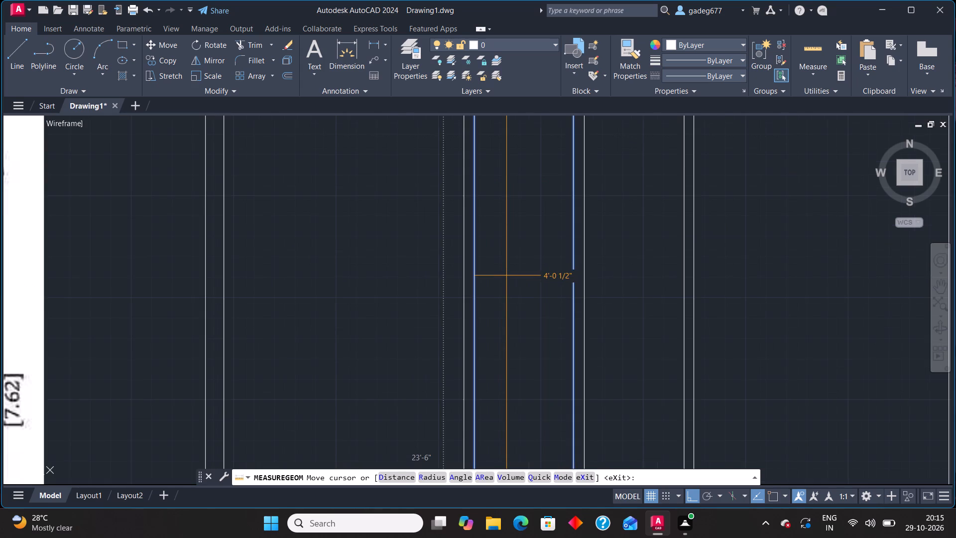
pyautogui.scroll(-1, 506, 276)
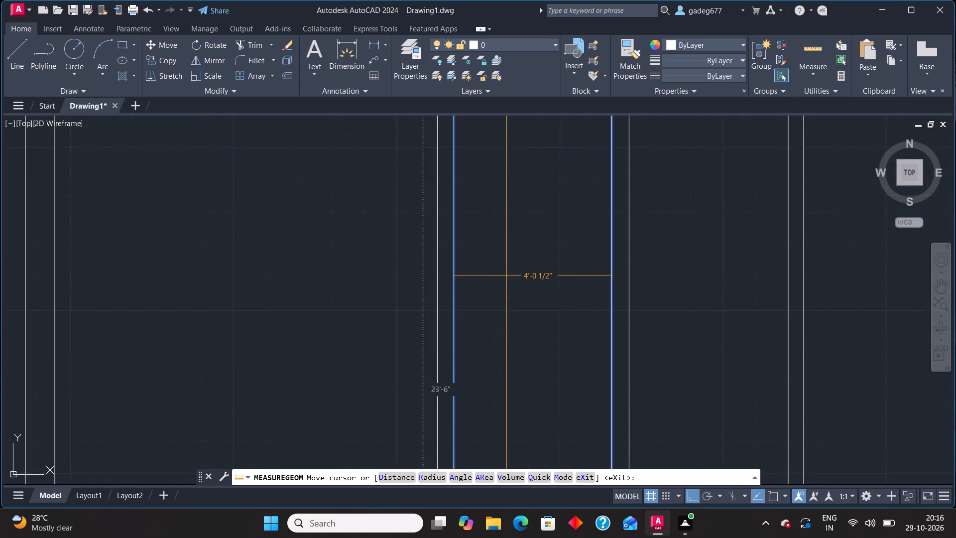
pyautogui.scroll(-2, 506, 276)
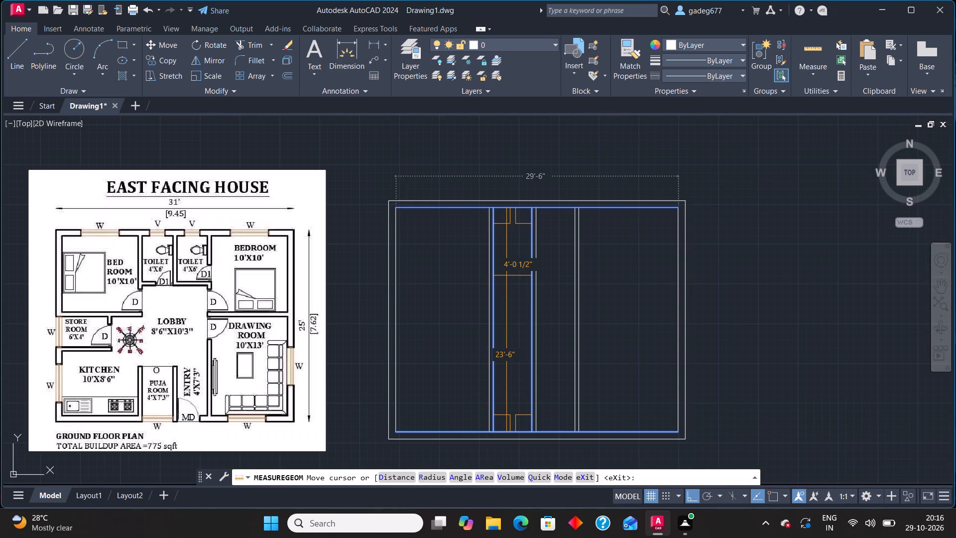
pyautogui.scroll(2, 506, 276)
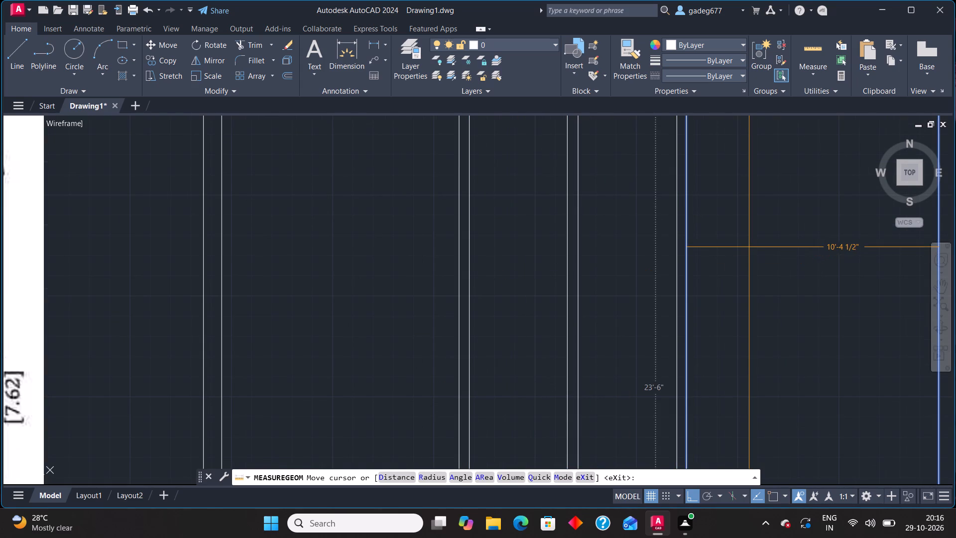
pyautogui.scroll(-1, 749, 247)
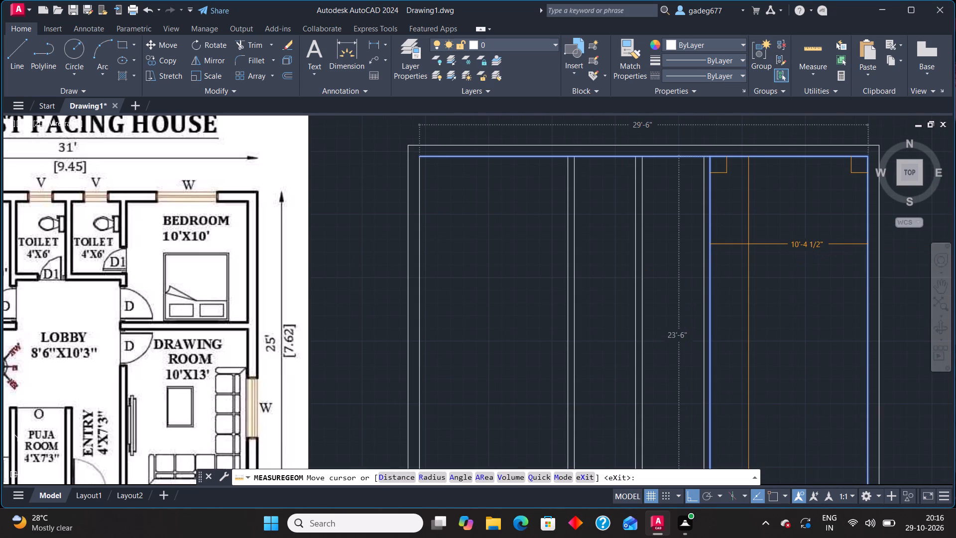
pyautogui.scroll(-2, 746, 243)
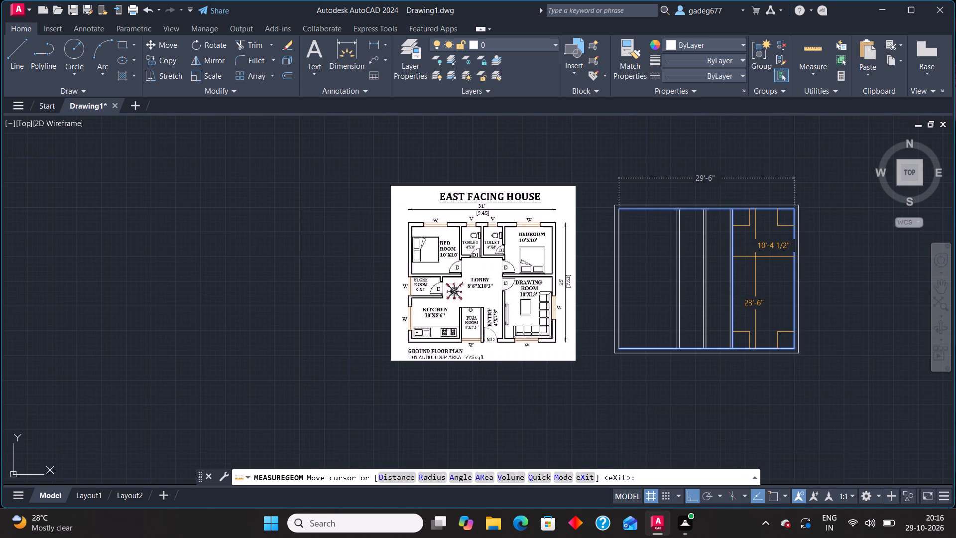
pyautogui.scroll(1, 747, 277)
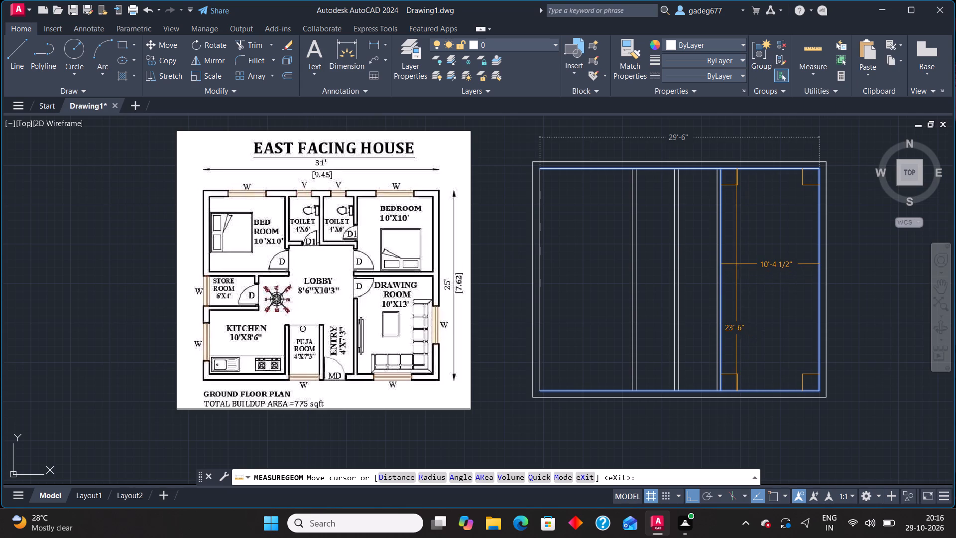
pyautogui.press('Escape')
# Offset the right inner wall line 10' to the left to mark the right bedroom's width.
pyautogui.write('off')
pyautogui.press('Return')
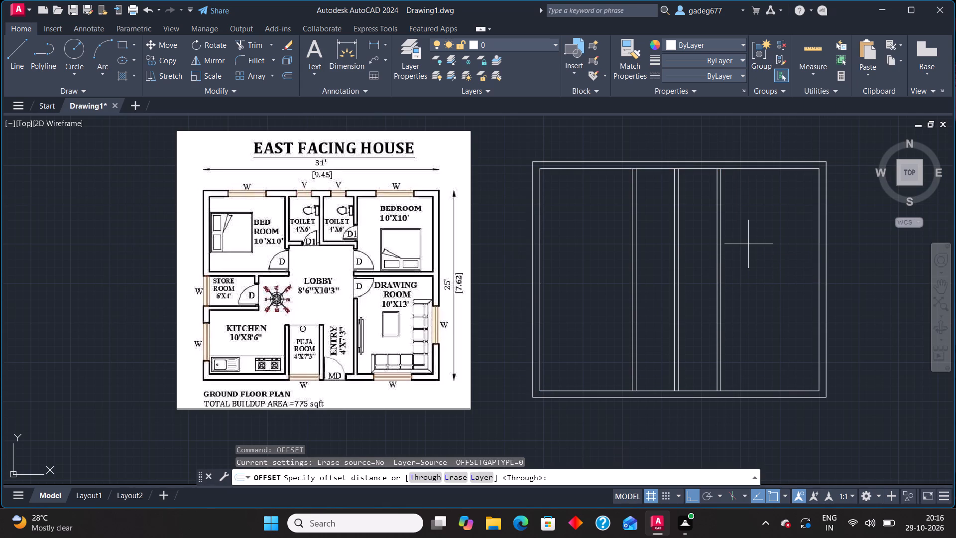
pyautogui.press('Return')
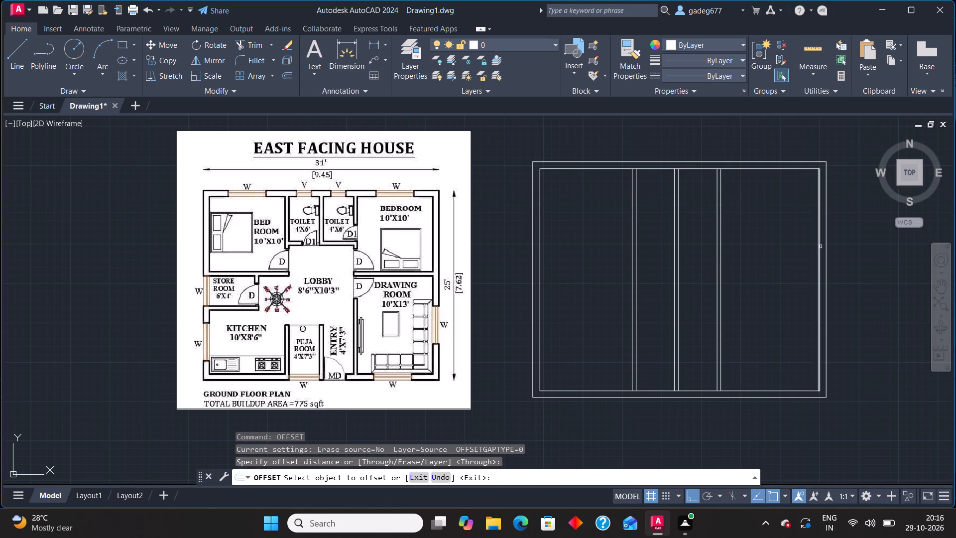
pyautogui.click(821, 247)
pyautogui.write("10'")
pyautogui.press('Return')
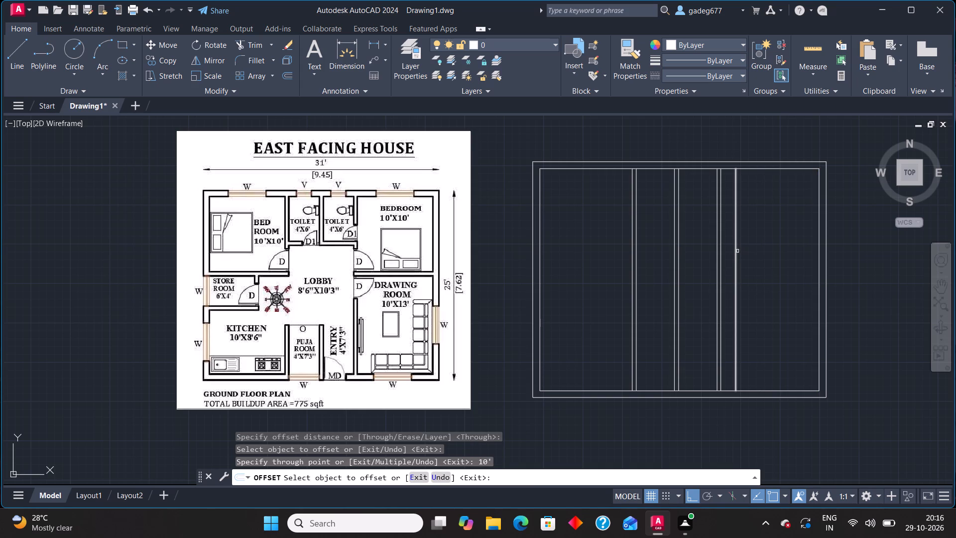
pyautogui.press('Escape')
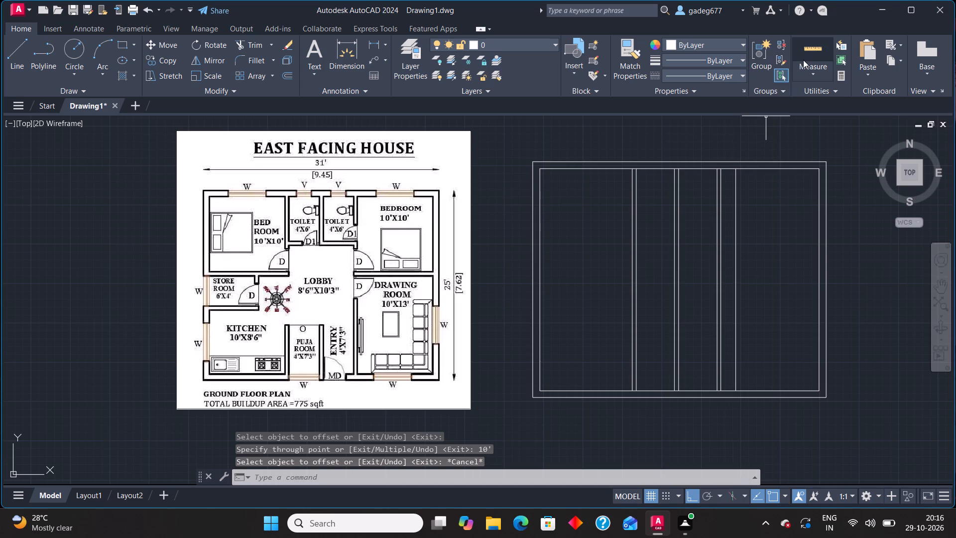
# Measure the left bedroom's width between the left inner wall and the first partition with Quick measure.
pyautogui.click(803, 58)
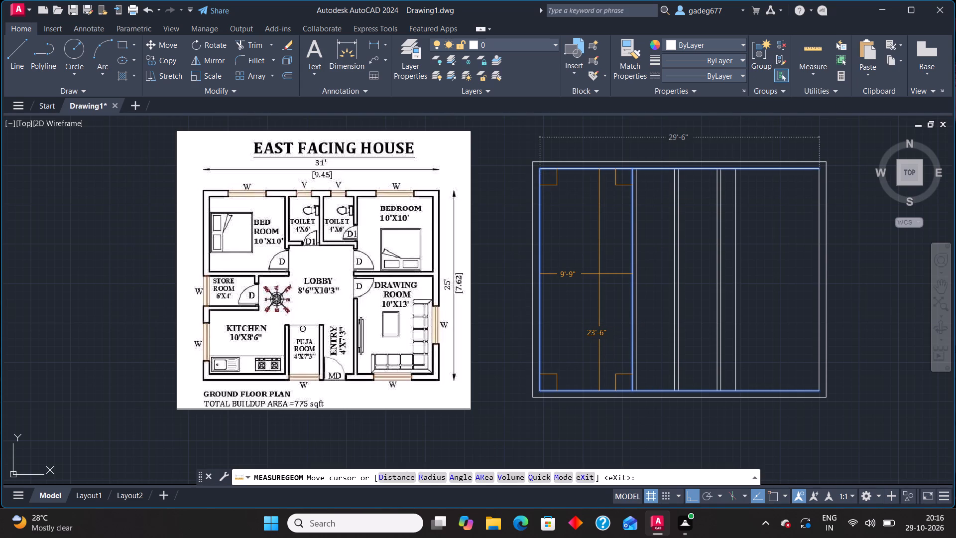
pyautogui.press('Escape')
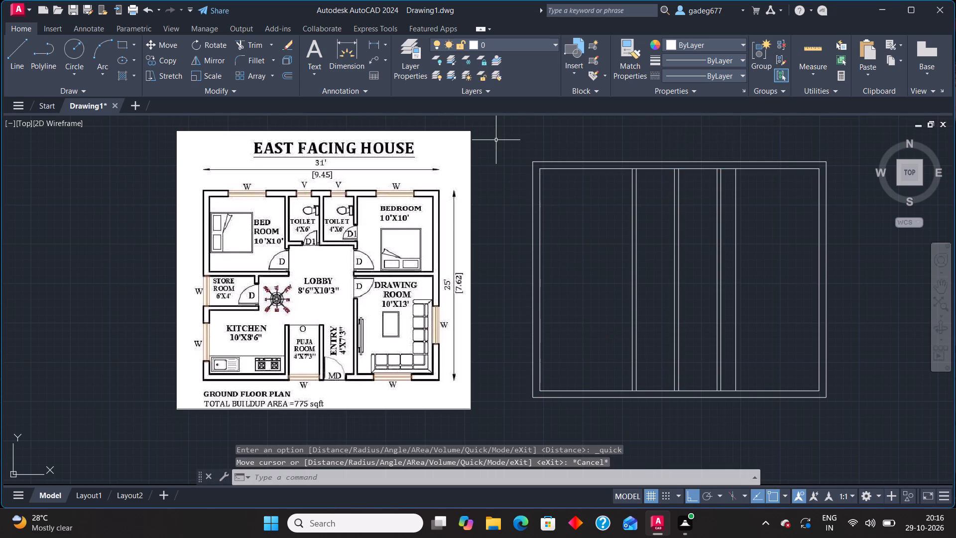
# Erase all the vertical partition lines inside the outer walls.
pyautogui.click(605, 190)
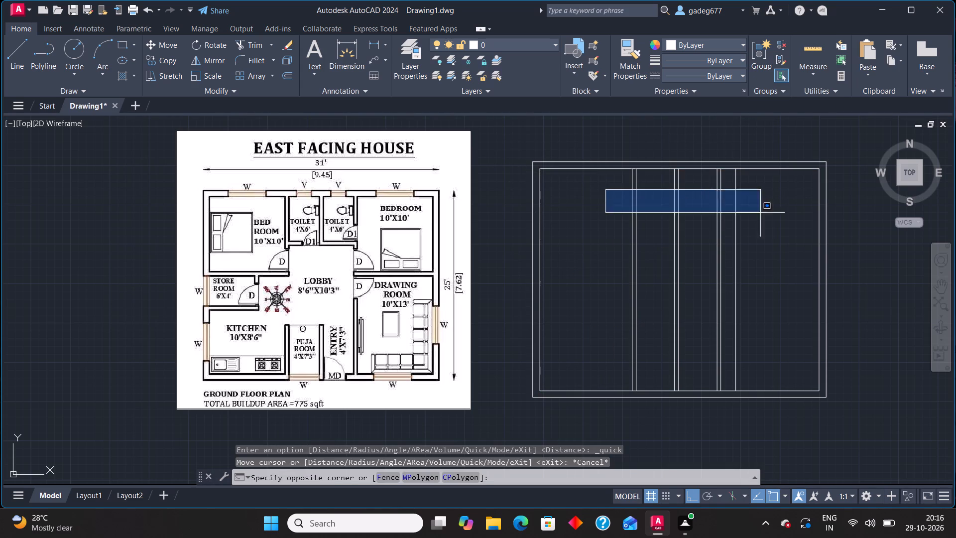
pyautogui.click(761, 233)
pyautogui.click(760, 237)
pyautogui.click(608, 220)
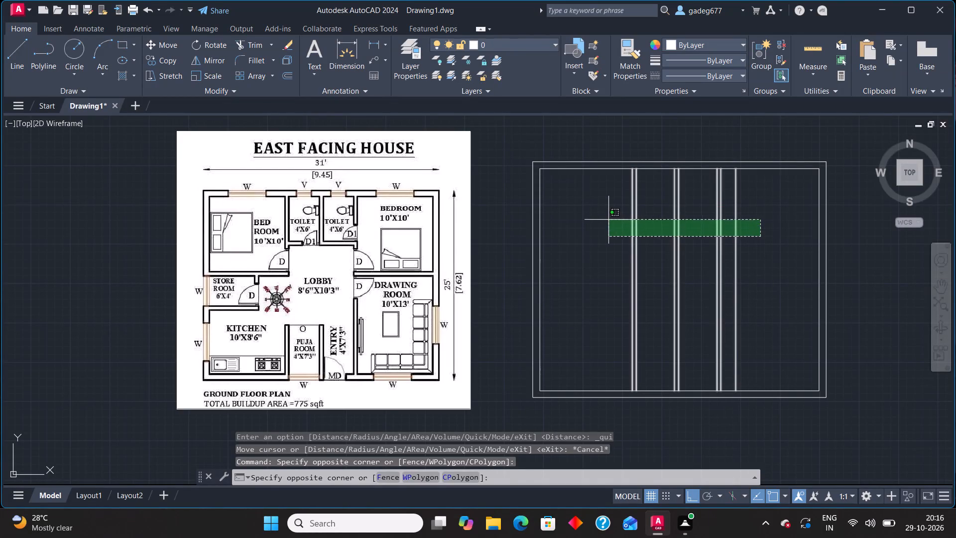
pyautogui.press('Delete')
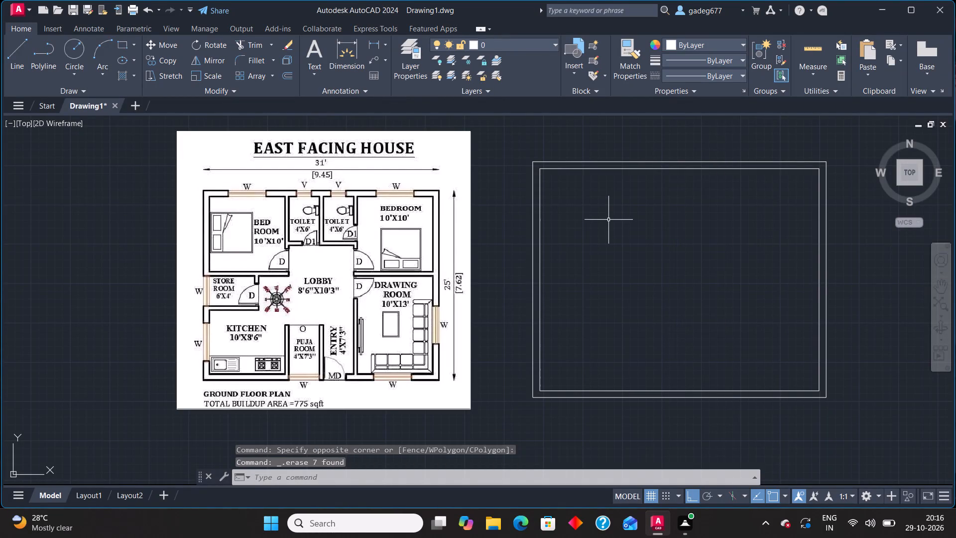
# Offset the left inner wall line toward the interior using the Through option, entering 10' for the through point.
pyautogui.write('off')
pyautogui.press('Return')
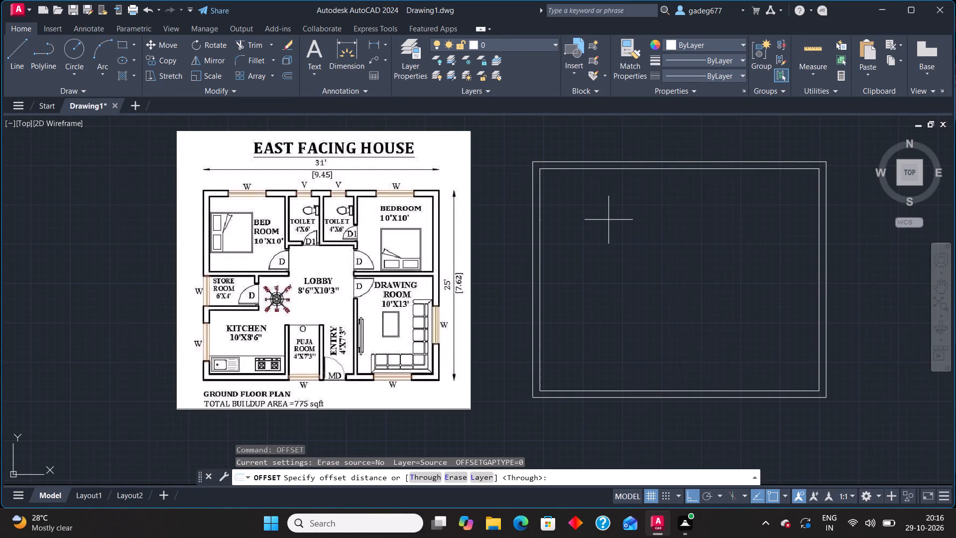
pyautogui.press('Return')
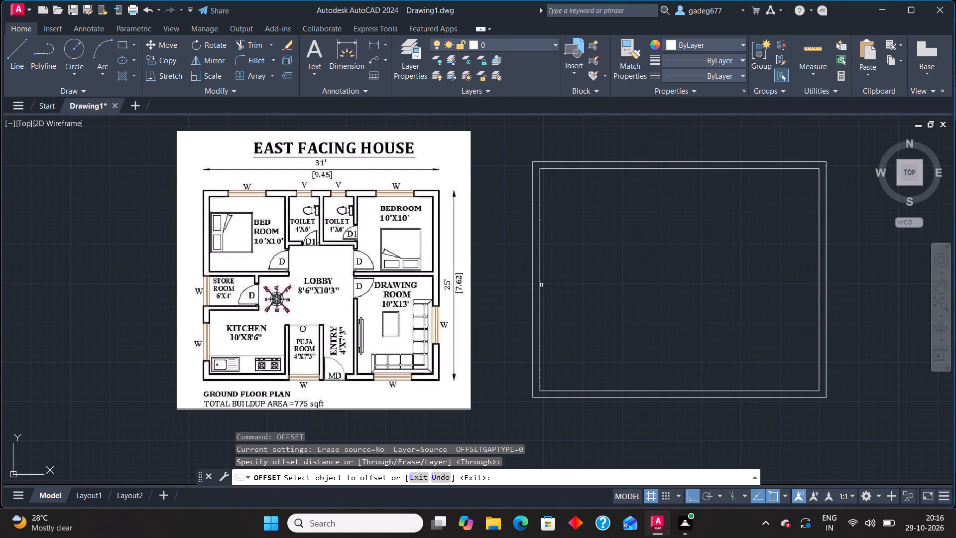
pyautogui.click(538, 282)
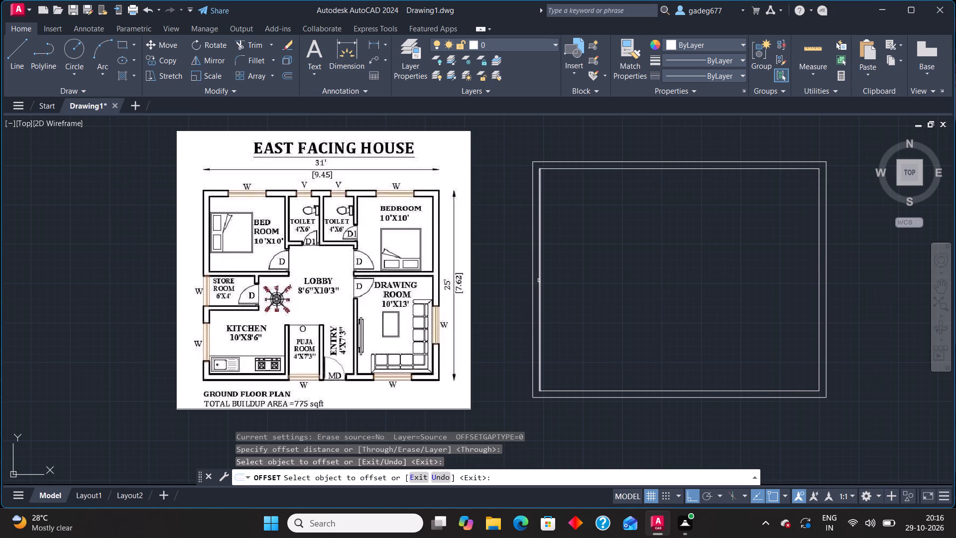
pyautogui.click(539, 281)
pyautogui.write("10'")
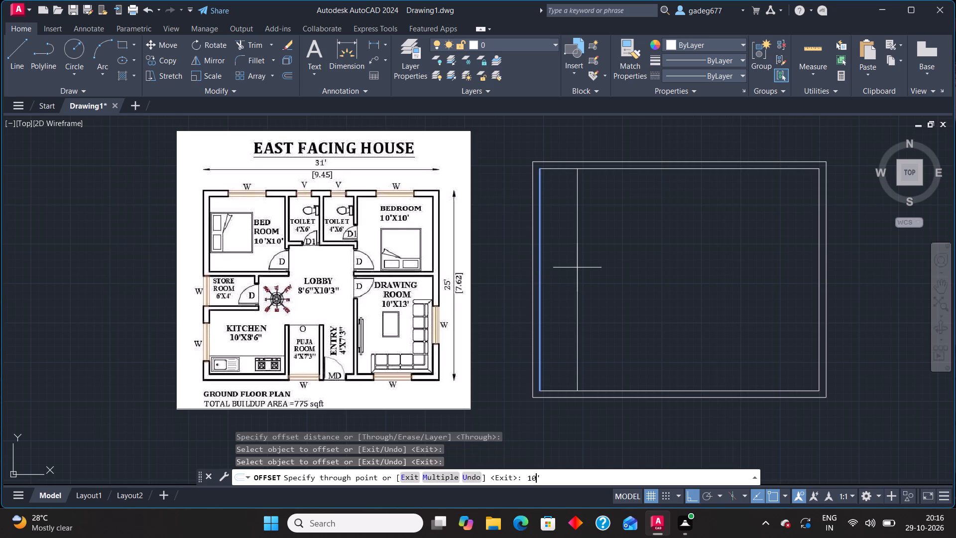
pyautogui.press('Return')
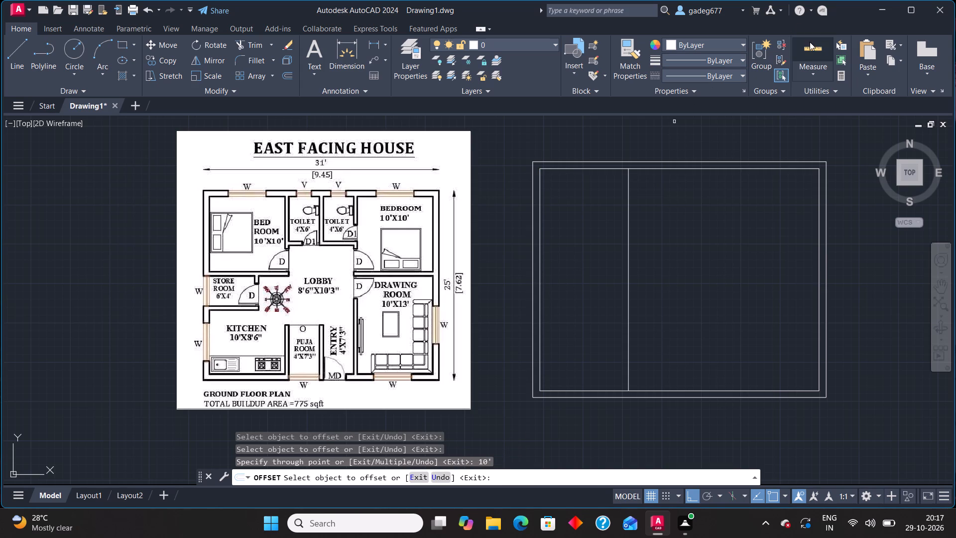
# Measure the left bedroom's width between the left inner wall and the new partition line with Quick measure.
pyautogui.click(810, 42)
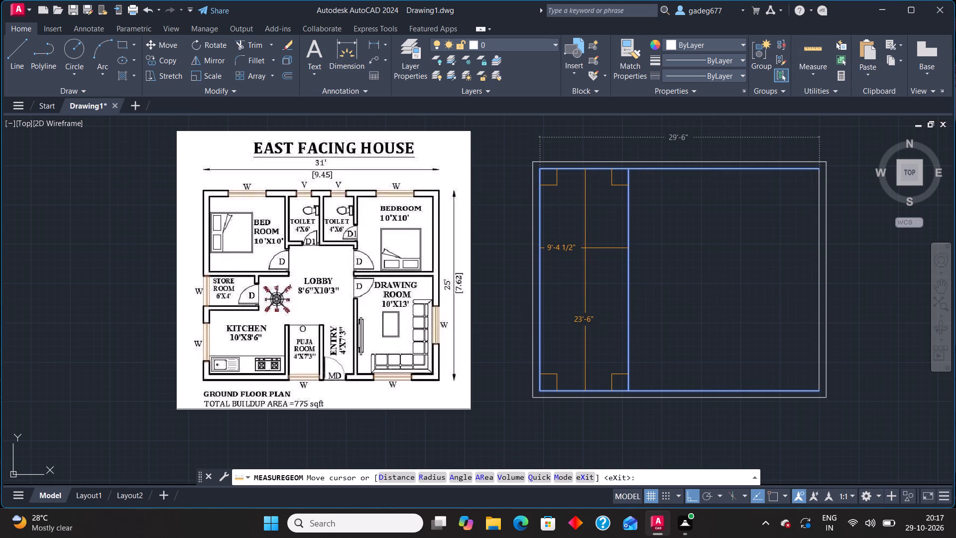
pyautogui.scroll(1, 586, 247)
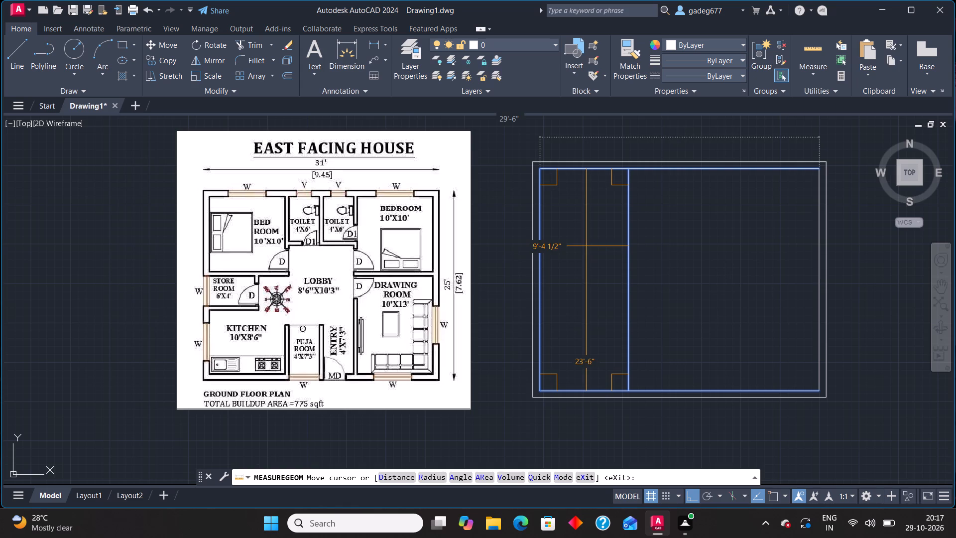
pyautogui.press('Escape')
pyautogui.scroll(-1, 586, 247)
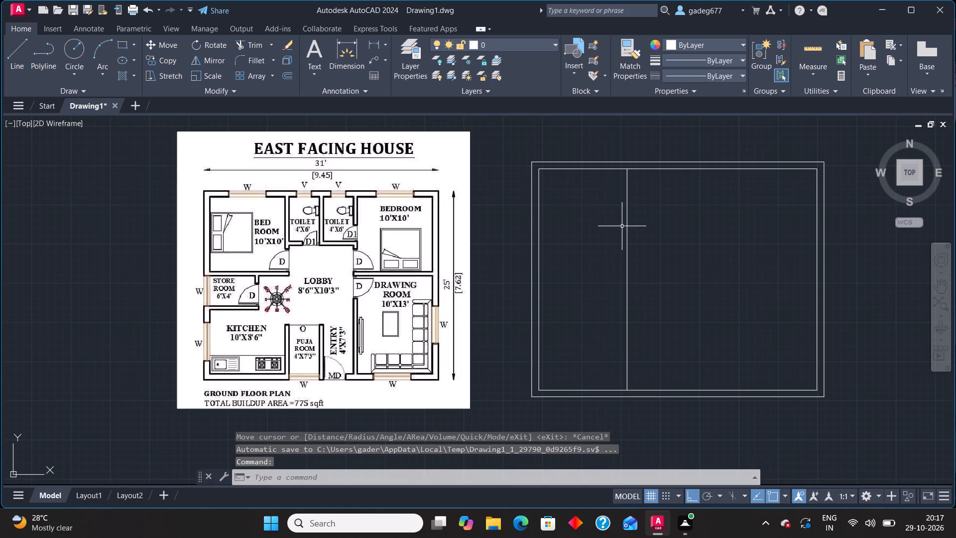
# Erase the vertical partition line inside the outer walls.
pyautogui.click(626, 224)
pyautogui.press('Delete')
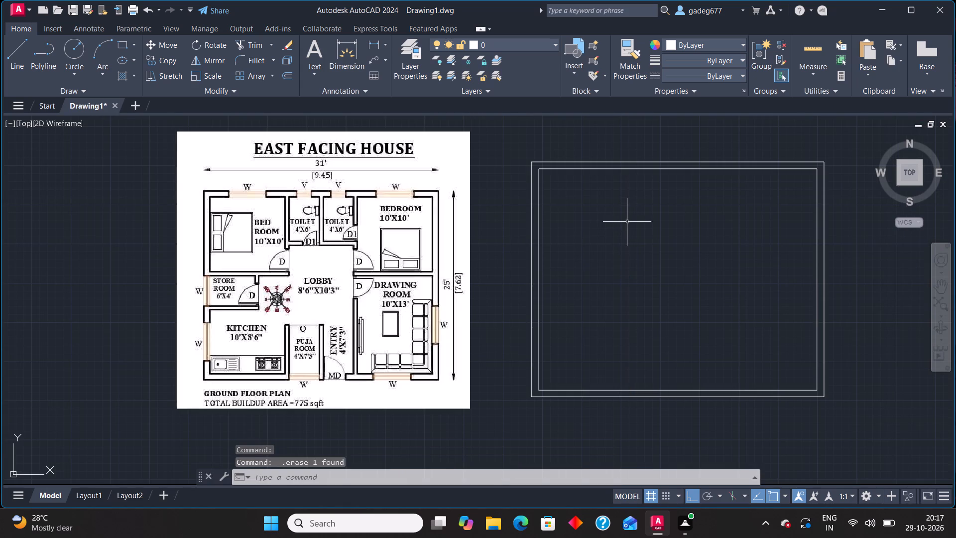
# Offset the left and right inner wall lines 10' inward to mark the widths of both bedrooms.
pyautogui.write('off')
pyautogui.press('Return')
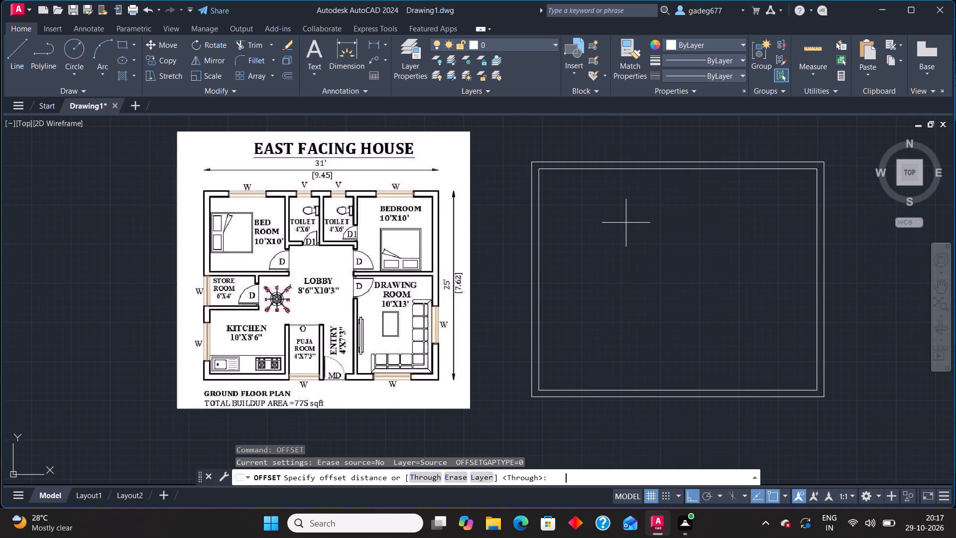
pyautogui.write("10'")
pyautogui.press('Return')
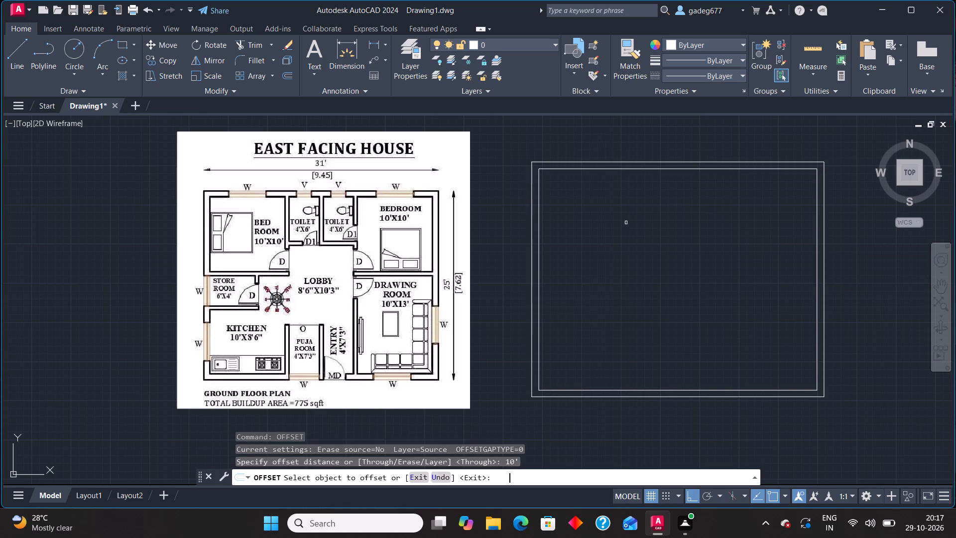
pyautogui.click(537, 255)
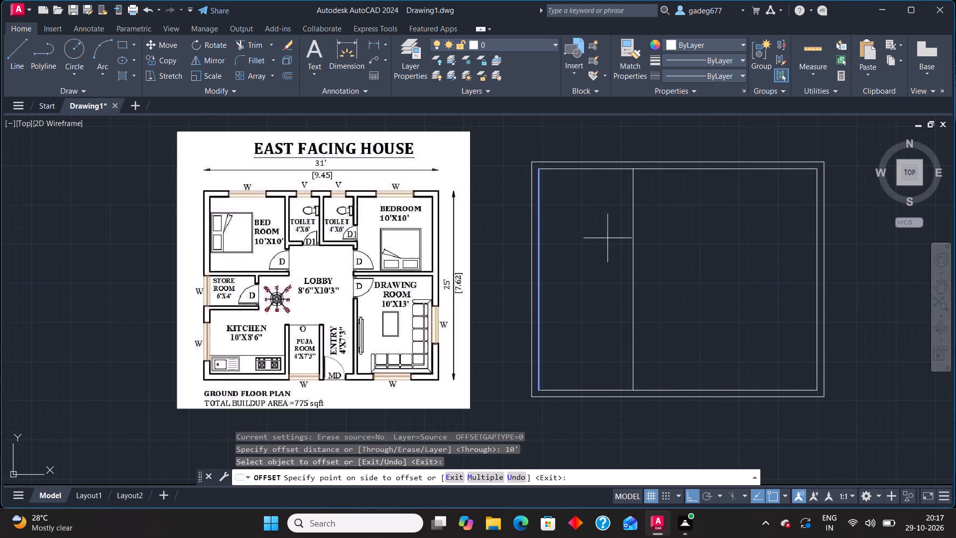
pyautogui.click(608, 239)
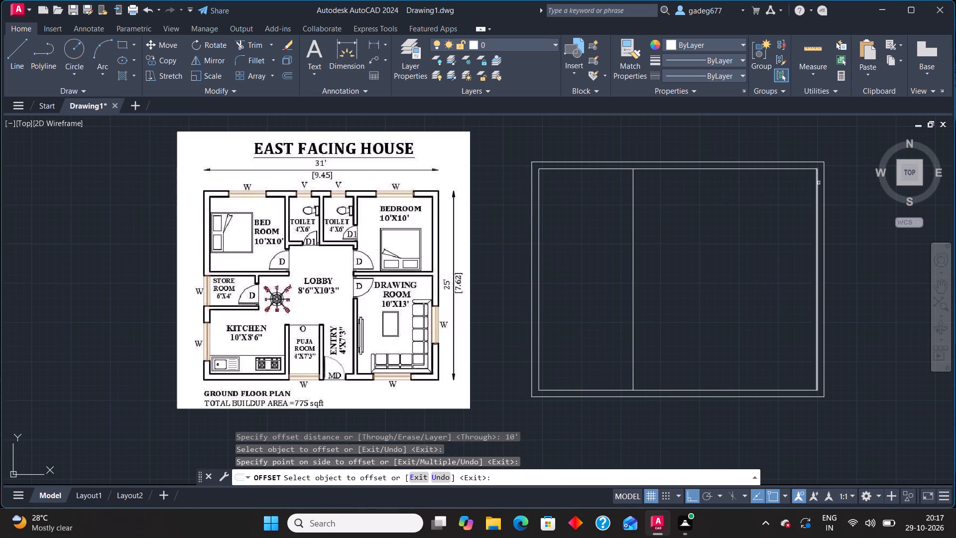
pyautogui.click(814, 187)
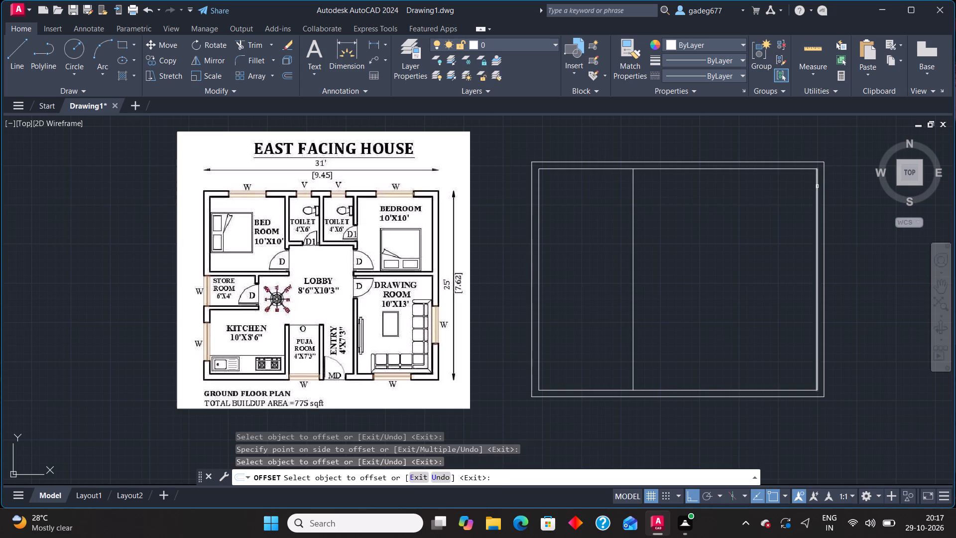
pyautogui.click(817, 186)
pyautogui.click(762, 208)
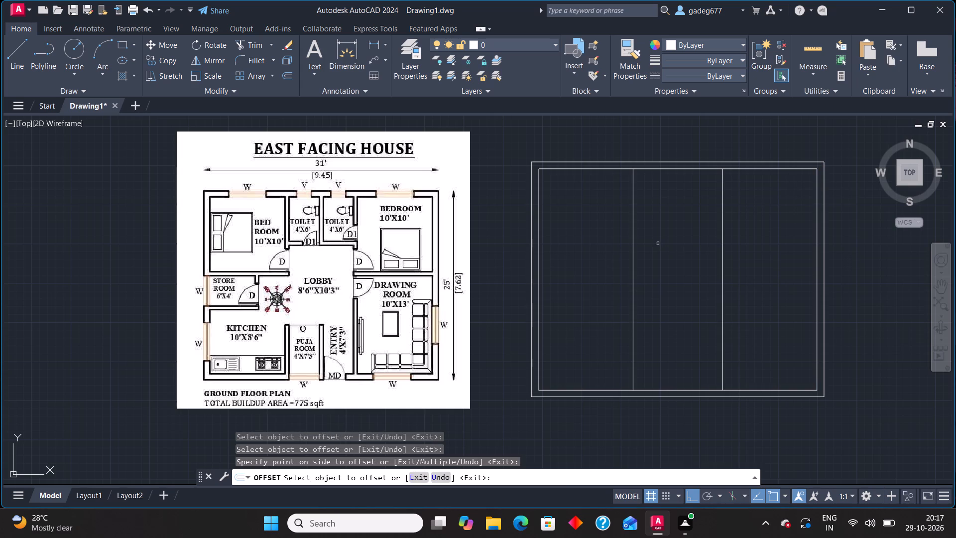
pyautogui.press('Escape')
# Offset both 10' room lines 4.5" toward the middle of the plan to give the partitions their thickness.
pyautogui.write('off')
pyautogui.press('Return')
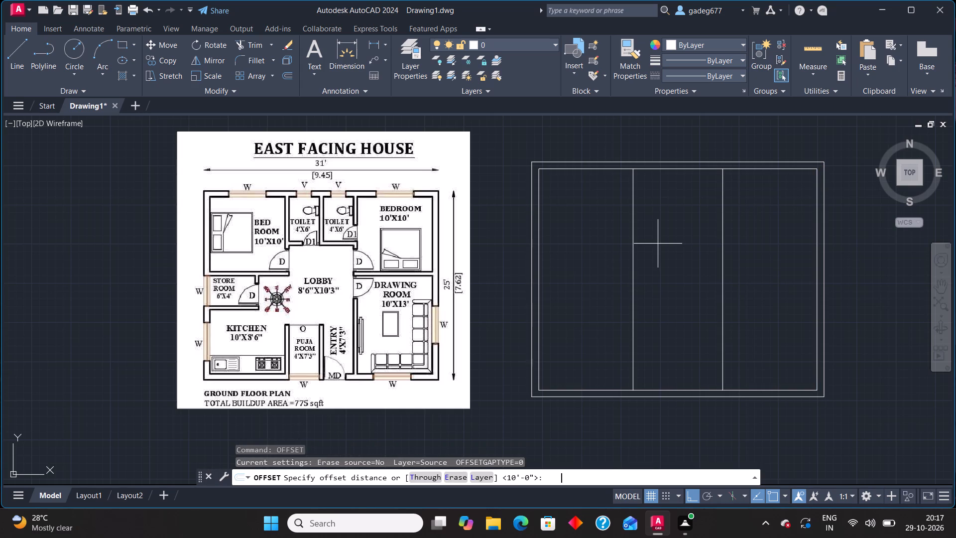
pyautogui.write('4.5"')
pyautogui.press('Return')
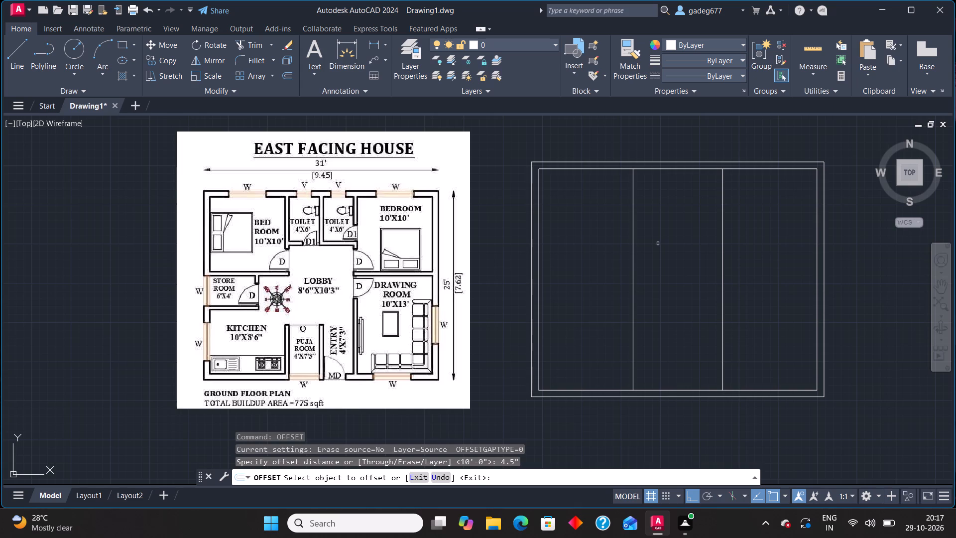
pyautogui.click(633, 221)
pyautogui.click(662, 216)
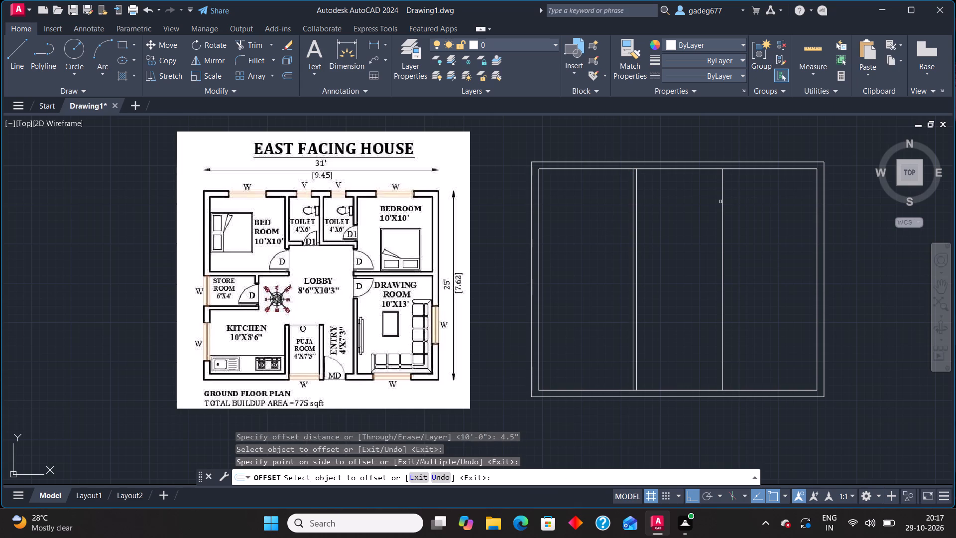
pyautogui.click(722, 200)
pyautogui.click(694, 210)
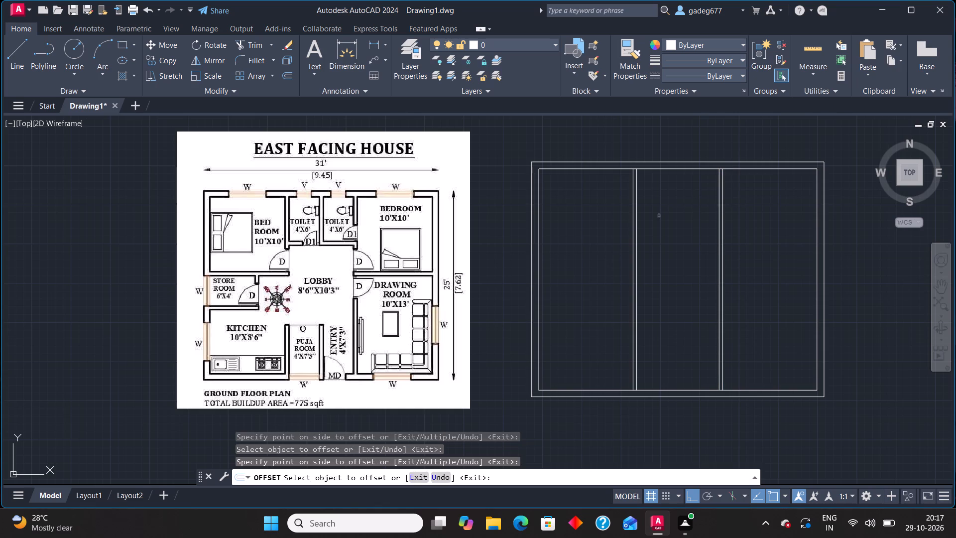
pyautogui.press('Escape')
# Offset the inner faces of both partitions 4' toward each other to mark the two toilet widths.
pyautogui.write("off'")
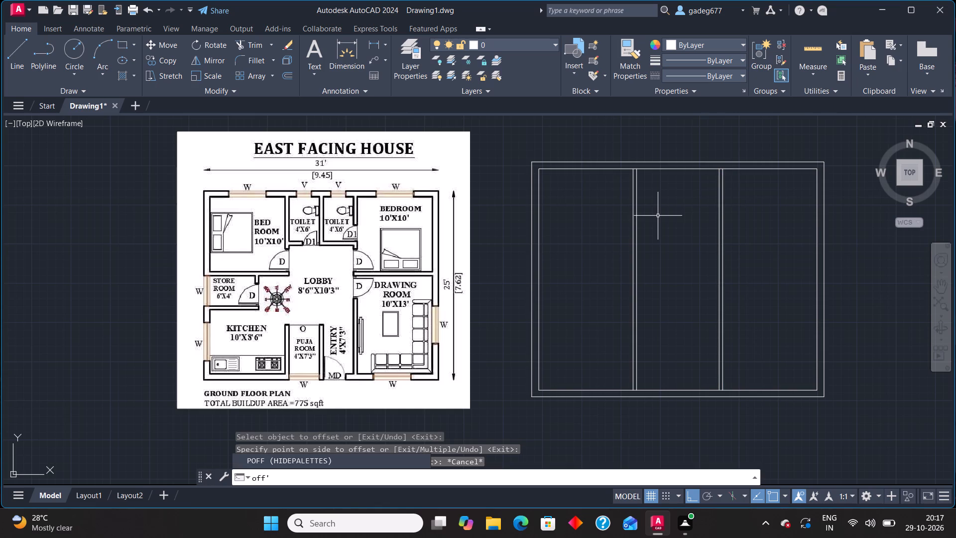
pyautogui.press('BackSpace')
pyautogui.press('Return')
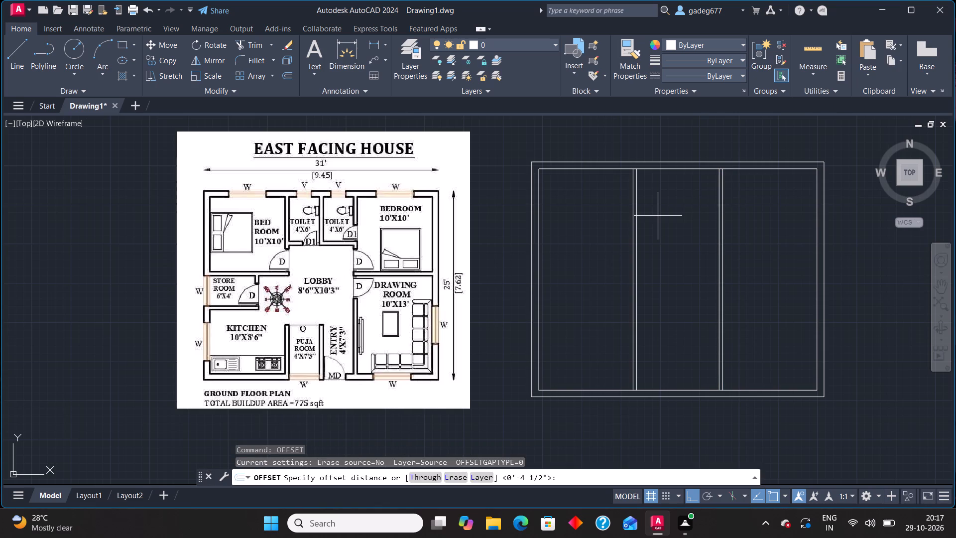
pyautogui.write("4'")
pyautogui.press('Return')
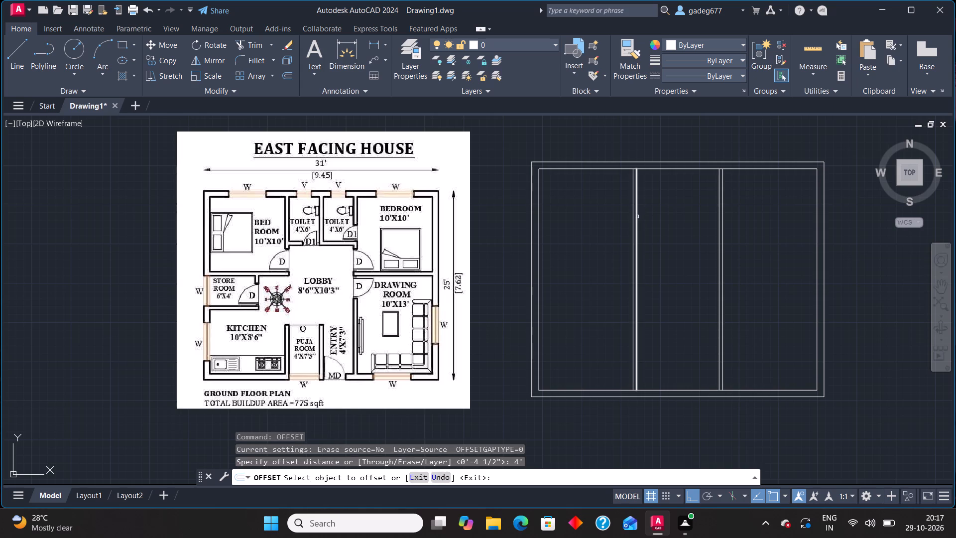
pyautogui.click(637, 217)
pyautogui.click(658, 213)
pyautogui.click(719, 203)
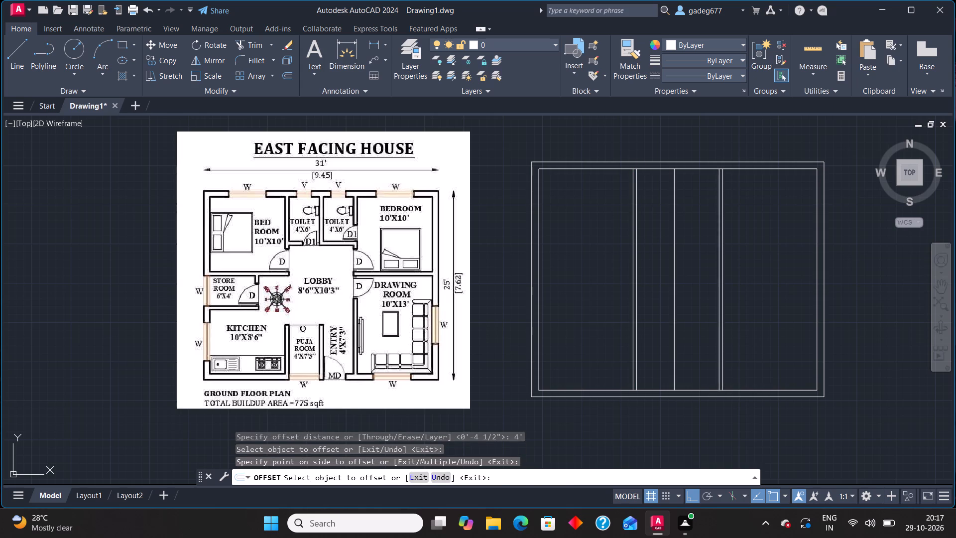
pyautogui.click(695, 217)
# Measure the gap between the toilets and the widths of the adjoining rooms with Quick measure, comparing them with the reference plan.
pyautogui.scroll(2, 672, 201)
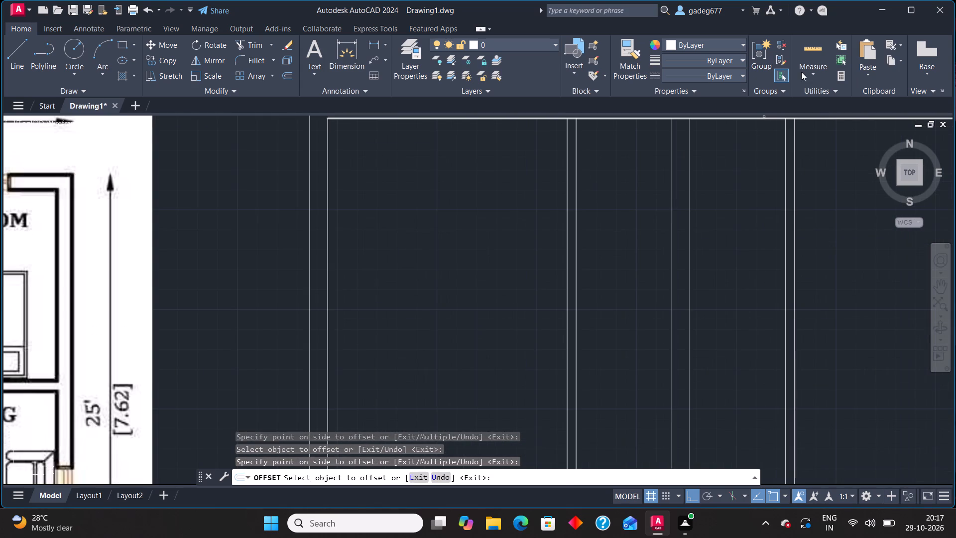
pyautogui.click(812, 54)
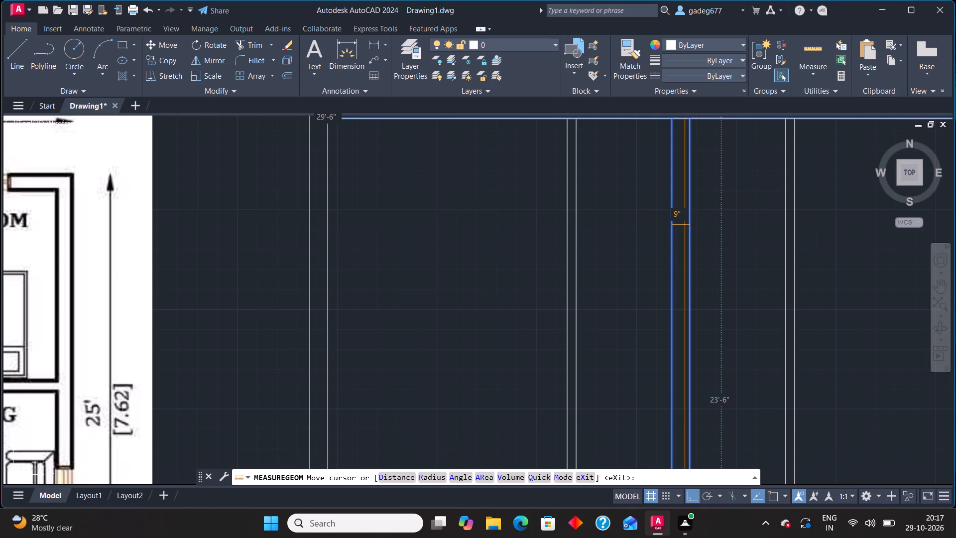
pyautogui.scroll(-2, 685, 226)
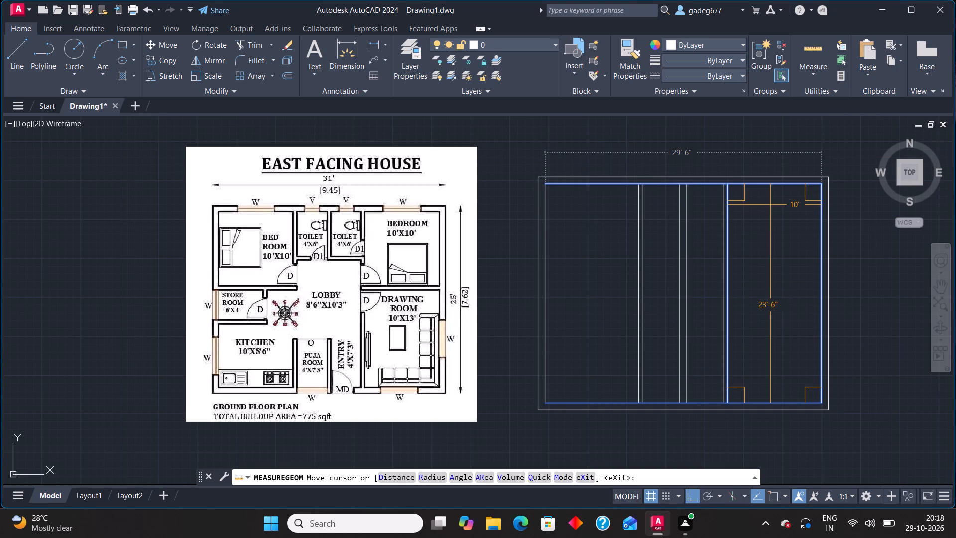
pyautogui.press('Escape')
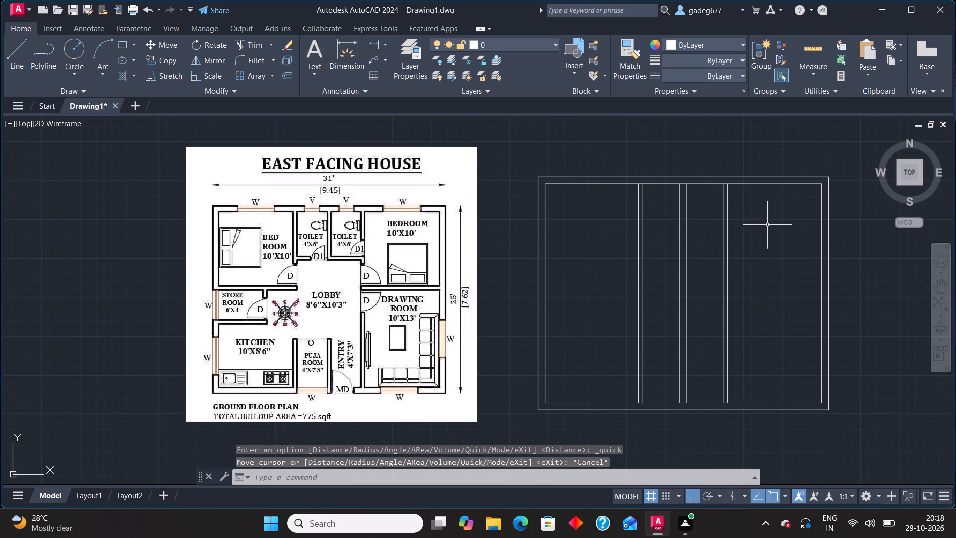
pyautogui.scroll(2, 721, 189)
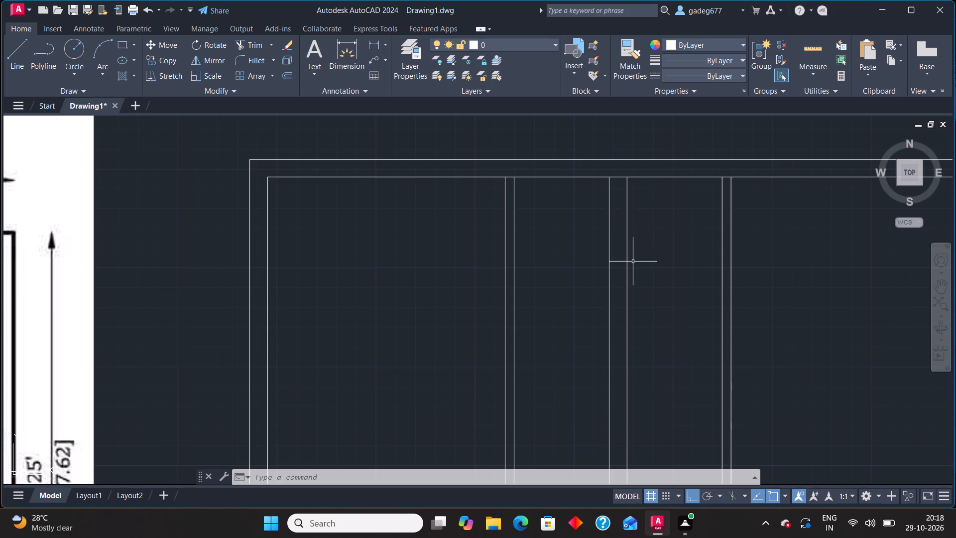
pyautogui.click(808, 56)
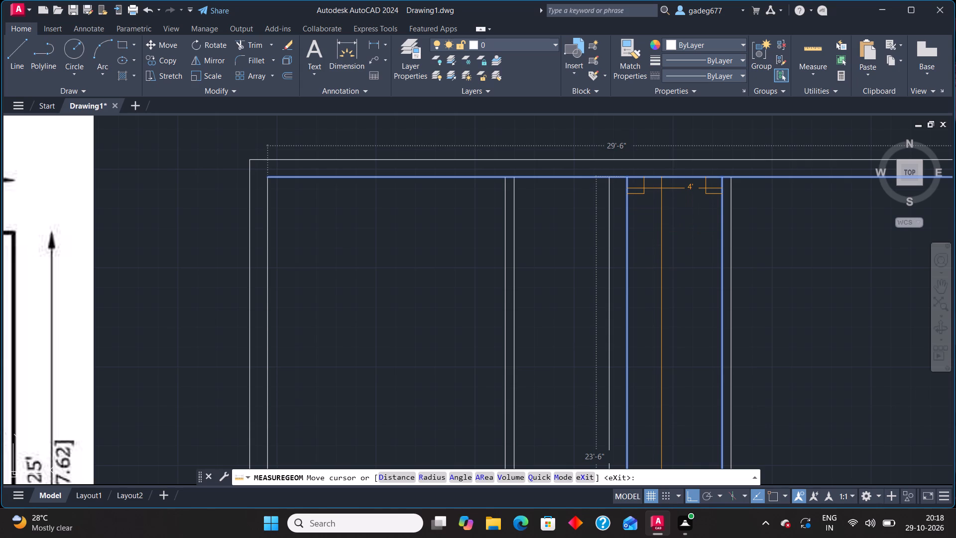
pyautogui.press('Escape')
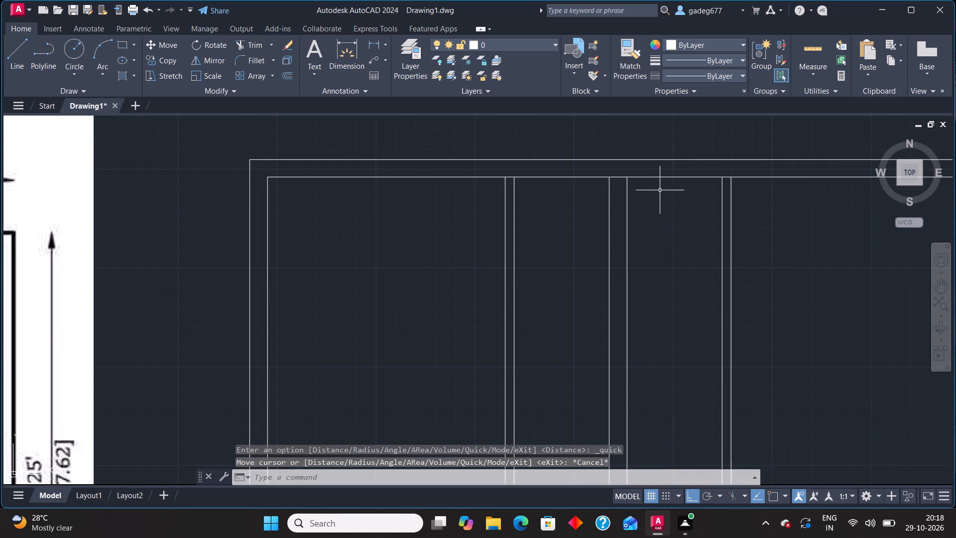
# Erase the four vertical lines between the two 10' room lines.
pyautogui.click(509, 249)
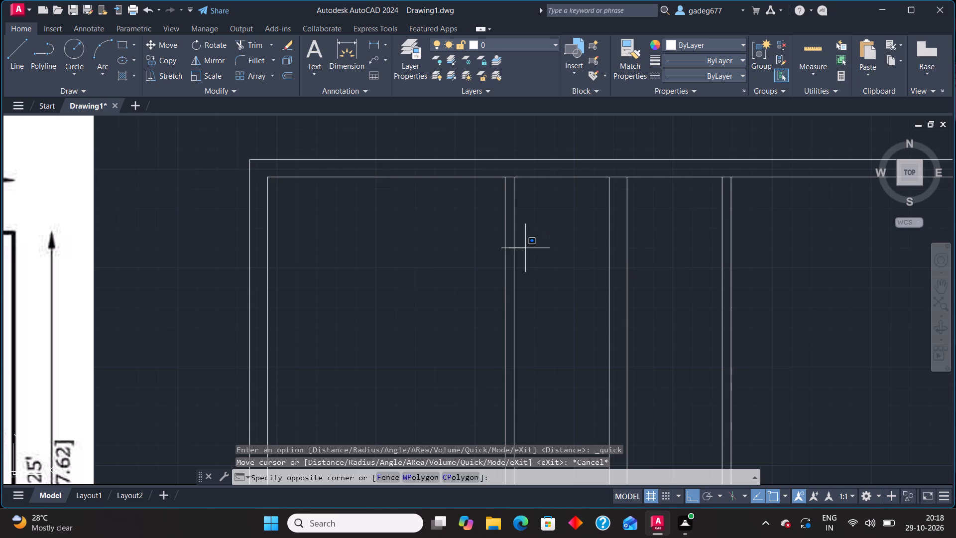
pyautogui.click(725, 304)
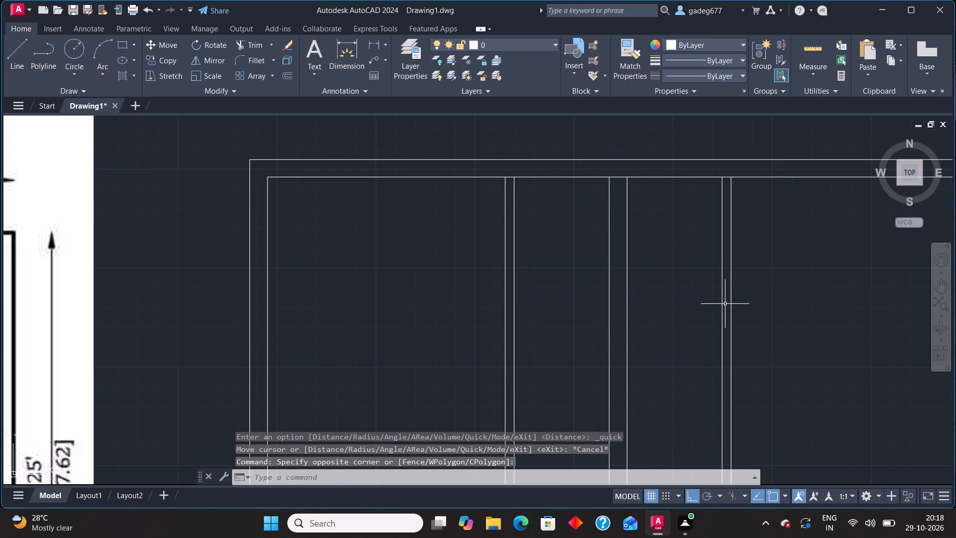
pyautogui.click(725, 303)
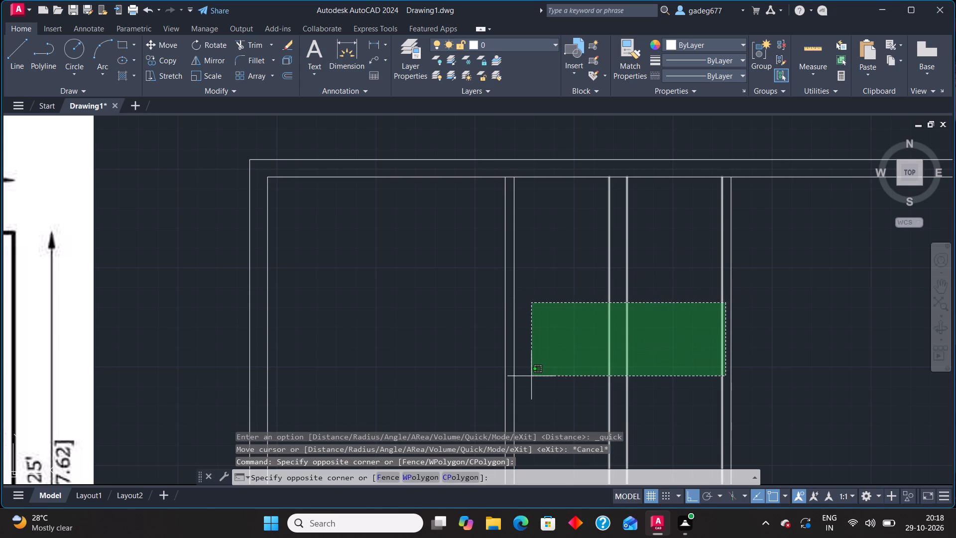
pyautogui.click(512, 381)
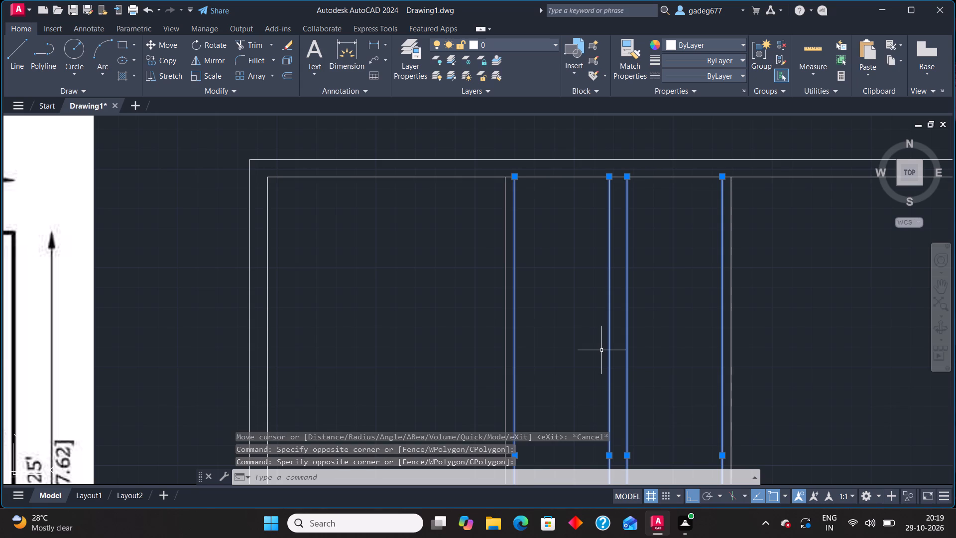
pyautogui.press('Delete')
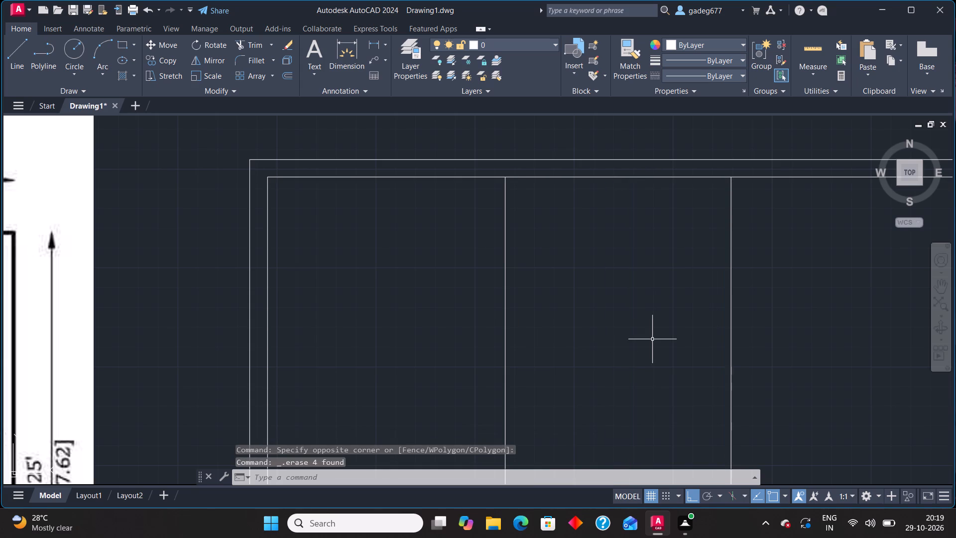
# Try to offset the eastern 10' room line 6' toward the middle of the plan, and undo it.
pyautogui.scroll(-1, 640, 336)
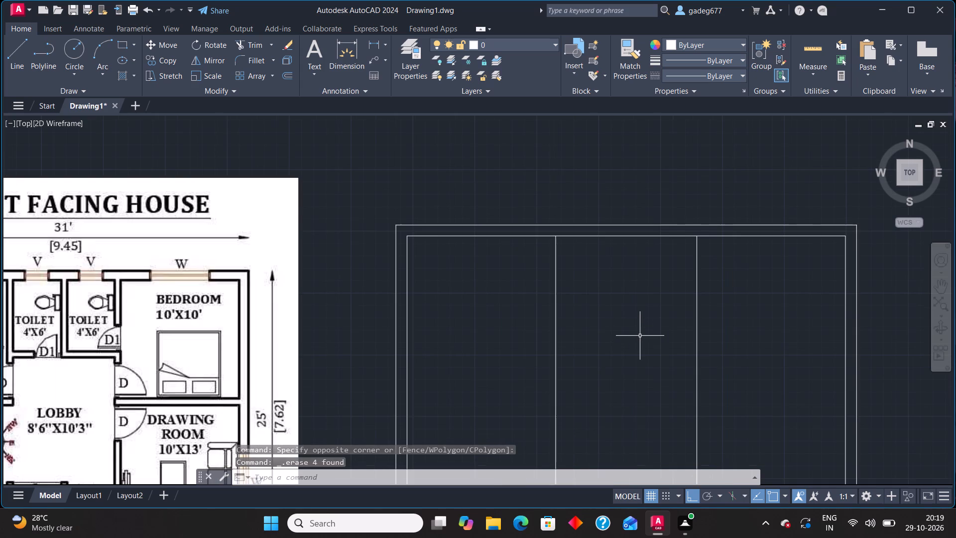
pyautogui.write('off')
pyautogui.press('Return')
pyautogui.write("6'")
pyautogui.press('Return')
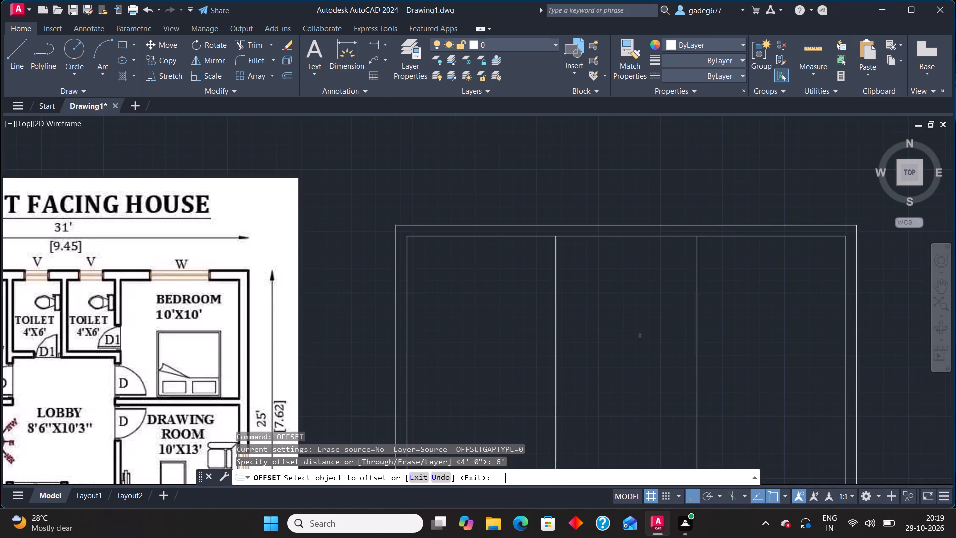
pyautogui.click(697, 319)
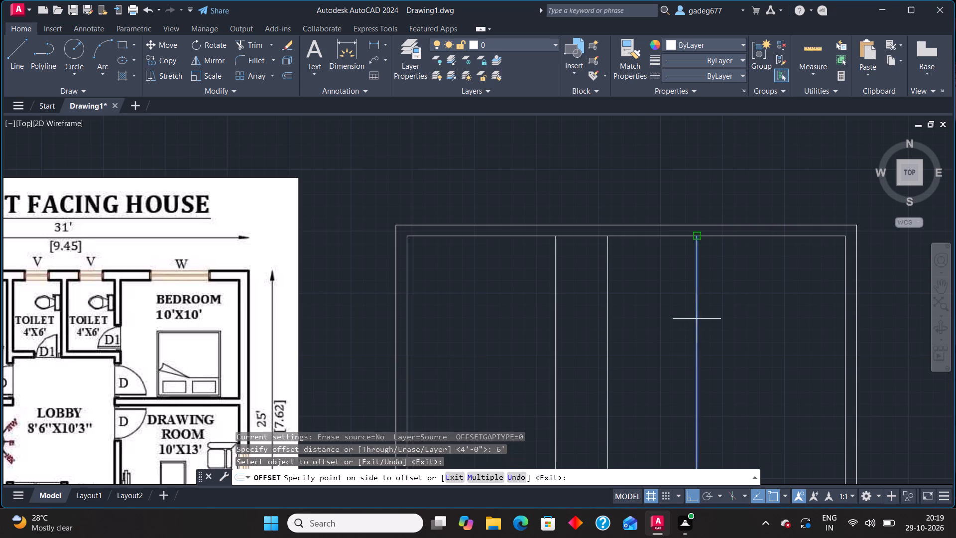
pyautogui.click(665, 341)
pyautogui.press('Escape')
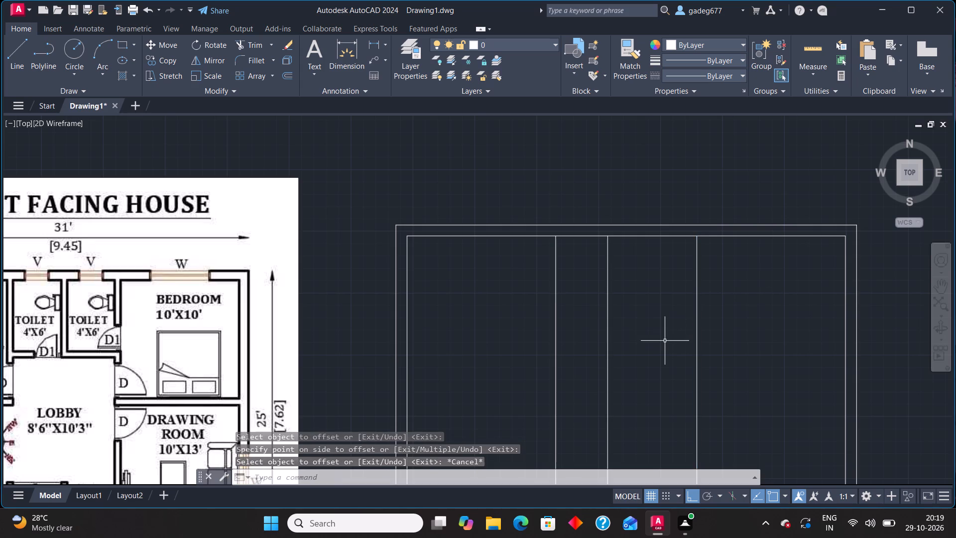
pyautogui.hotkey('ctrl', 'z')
# Offset both 10' room lines 6" toward the middle of the plan to give the partitions their thickness.
pyautogui.press('o')
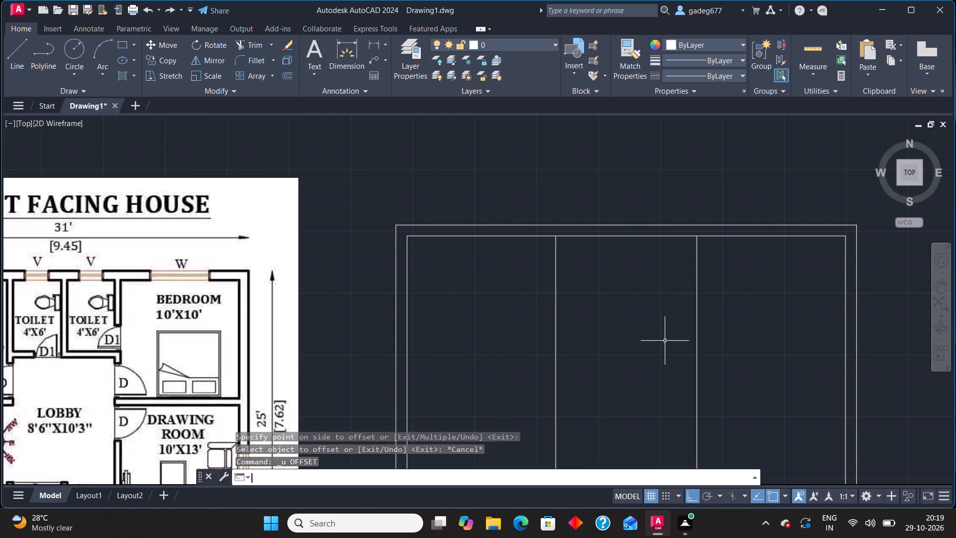
pyautogui.write('ff')
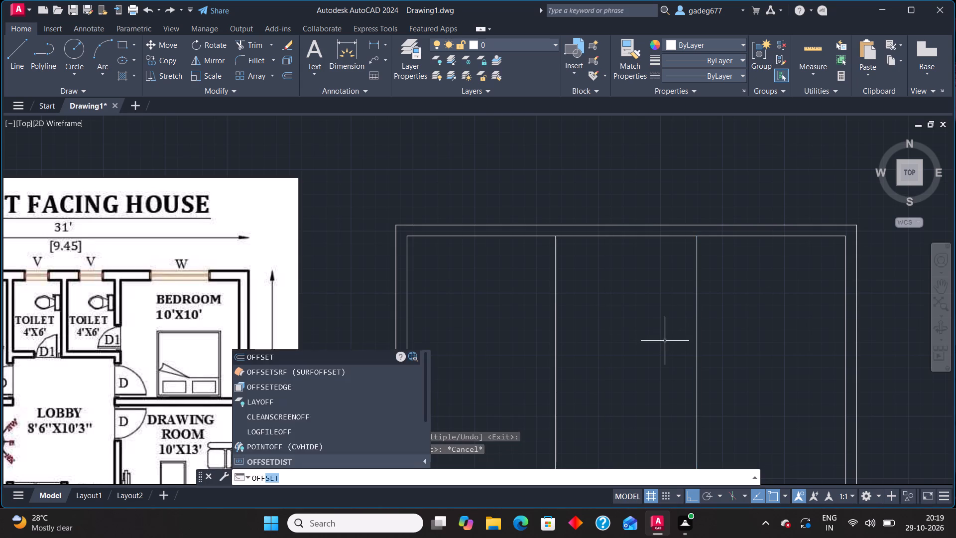
pyautogui.press('Return')
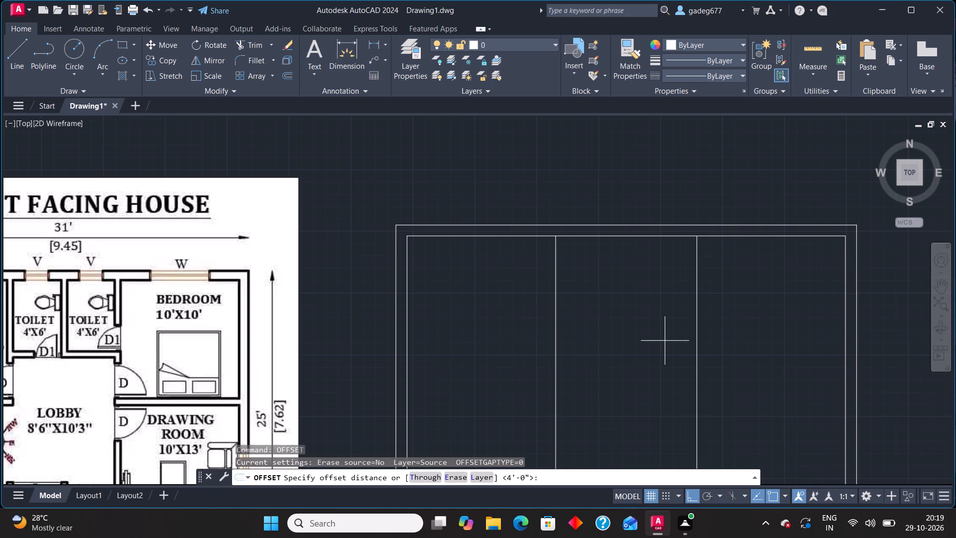
pyautogui.write('6"')
pyautogui.press('Return')
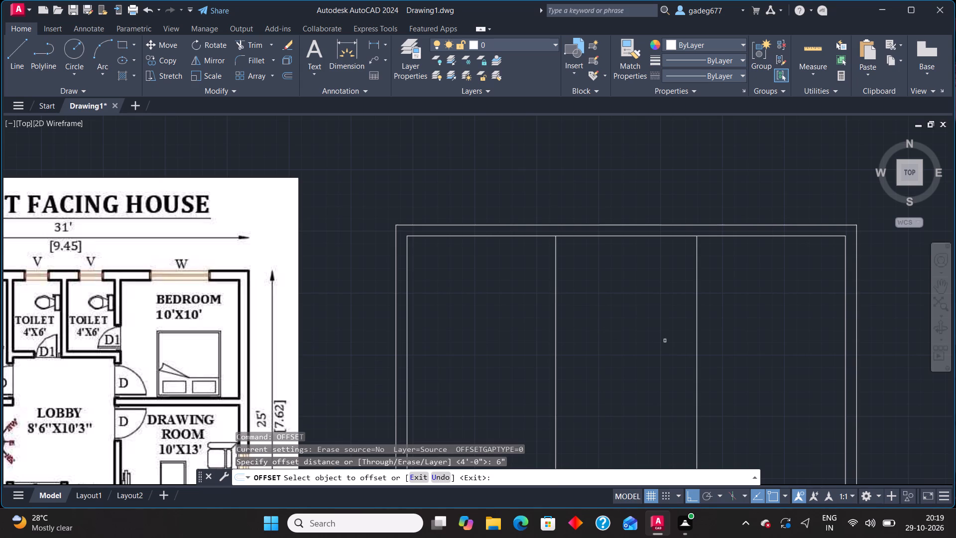
pyautogui.click(696, 303)
pyautogui.moveTo(673, 305); pyautogui.dragTo(668, 305)
pyautogui.click(557, 316)
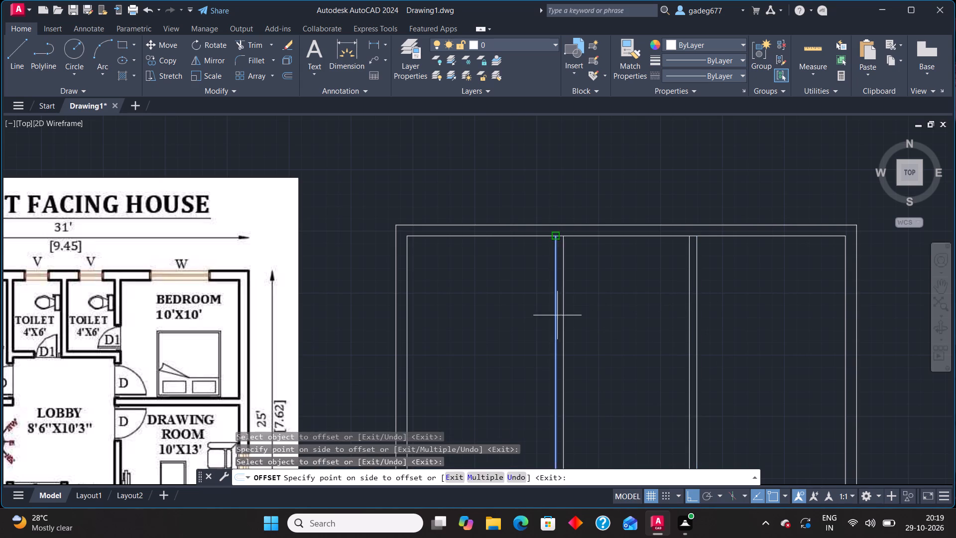
pyautogui.click(592, 311)
pyautogui.press('Escape')
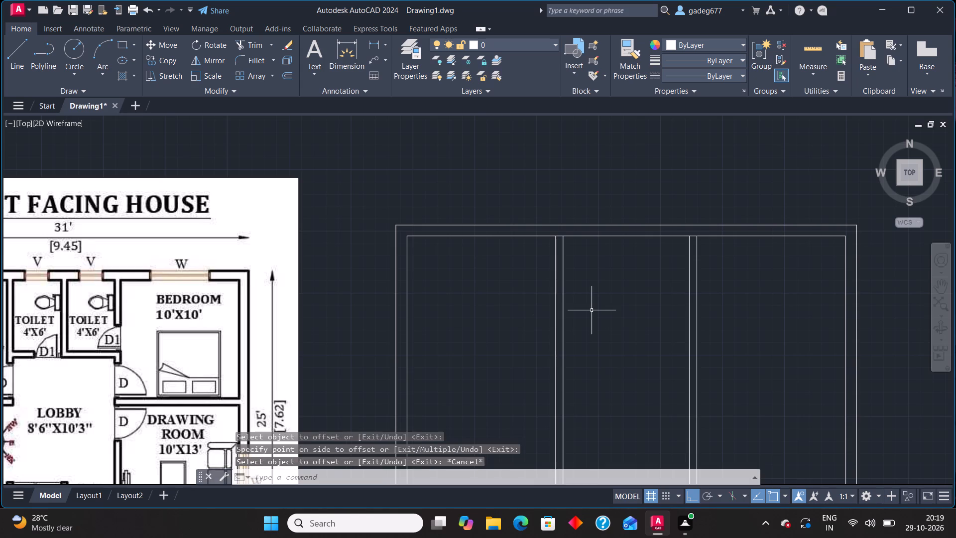
# Offset the inner faces of both partitions 4' toward each other to form the two toilet widths and their dividing wall.
pyautogui.write('off')
pyautogui.press('Return')
pyautogui.write("4'")
pyautogui.press('Return')
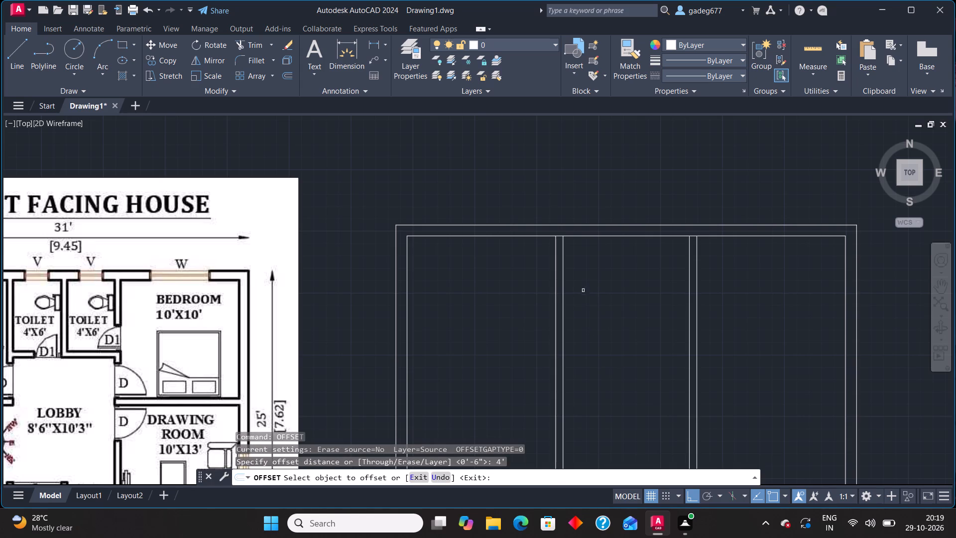
pyautogui.click(565, 317)
pyautogui.click(597, 310)
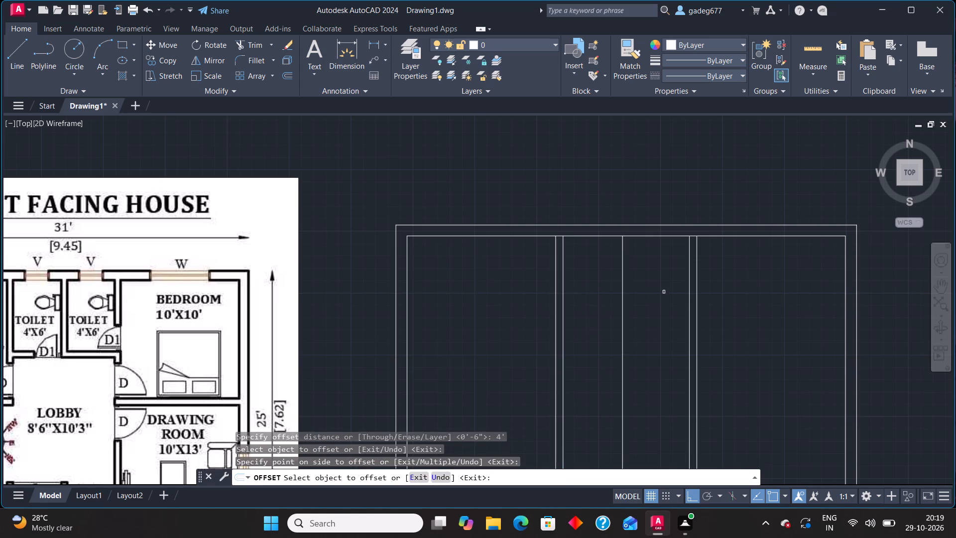
pyautogui.click(691, 273)
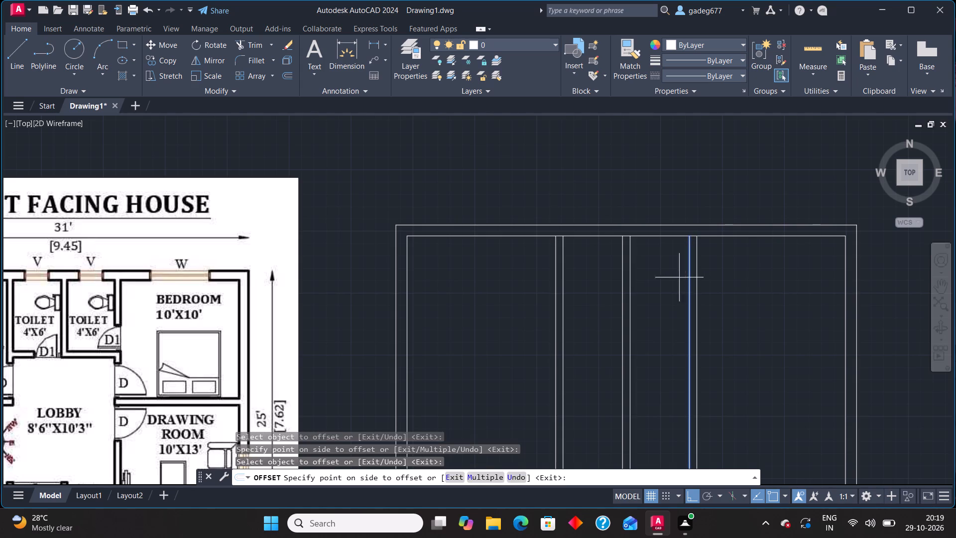
pyautogui.click(644, 287)
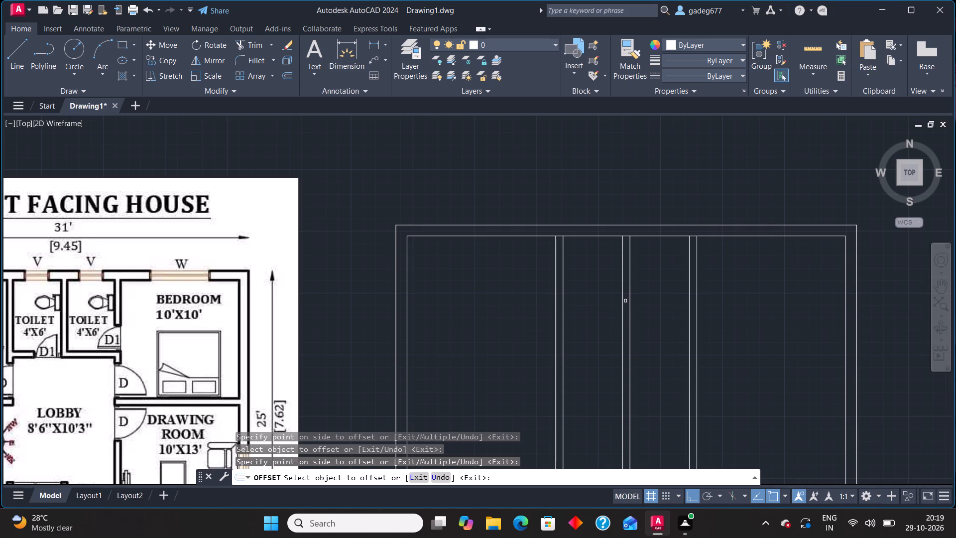
pyautogui.press('Escape')
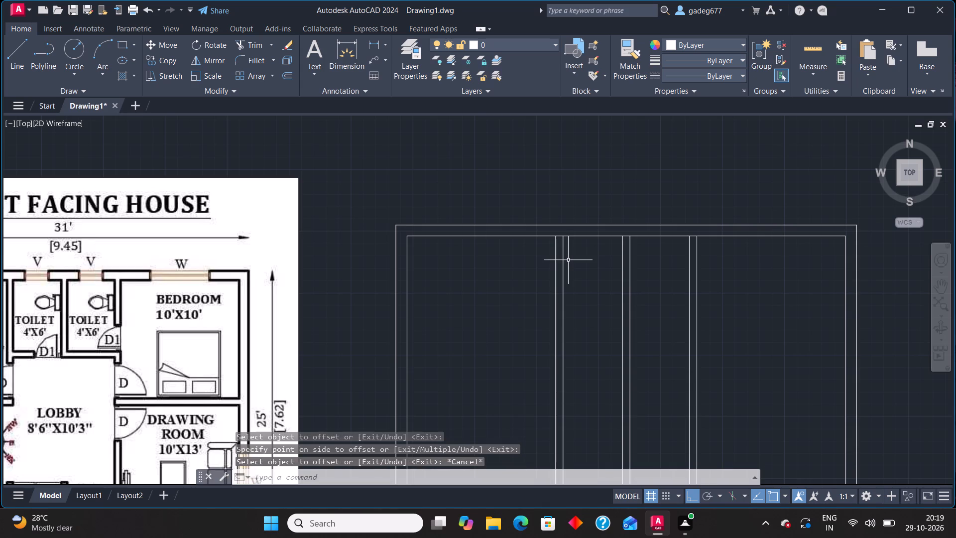
# Trim the inner line of the top outer wall between the two faces of each of the three vertical partitions.
pyautogui.write('tr')
pyautogui.press('Return')
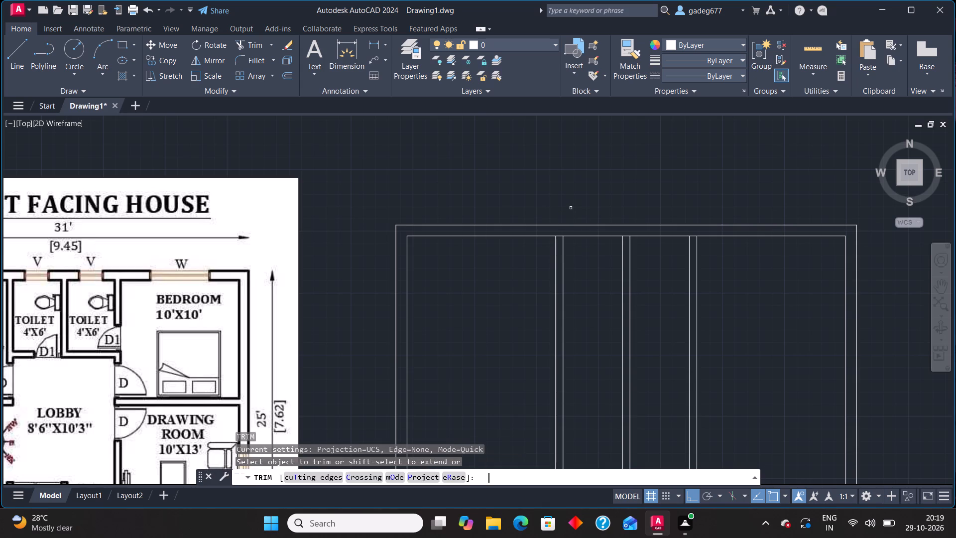
pyautogui.scroll(4, 559, 237)
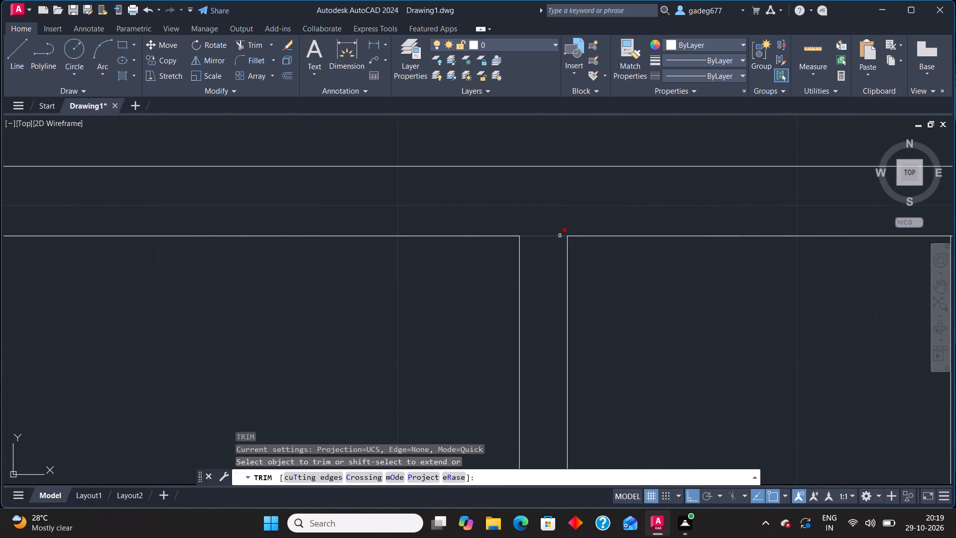
pyautogui.click(560, 236)
pyautogui.scroll(-3, 746, 192)
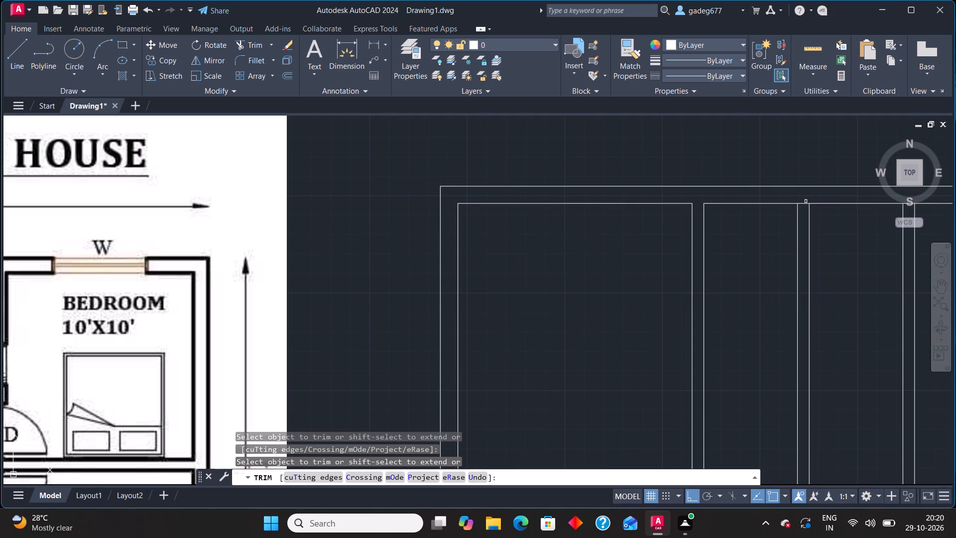
pyautogui.click(801, 203)
pyautogui.moveTo(834, 247); pyautogui.dragTo(640, 296, button='middle')
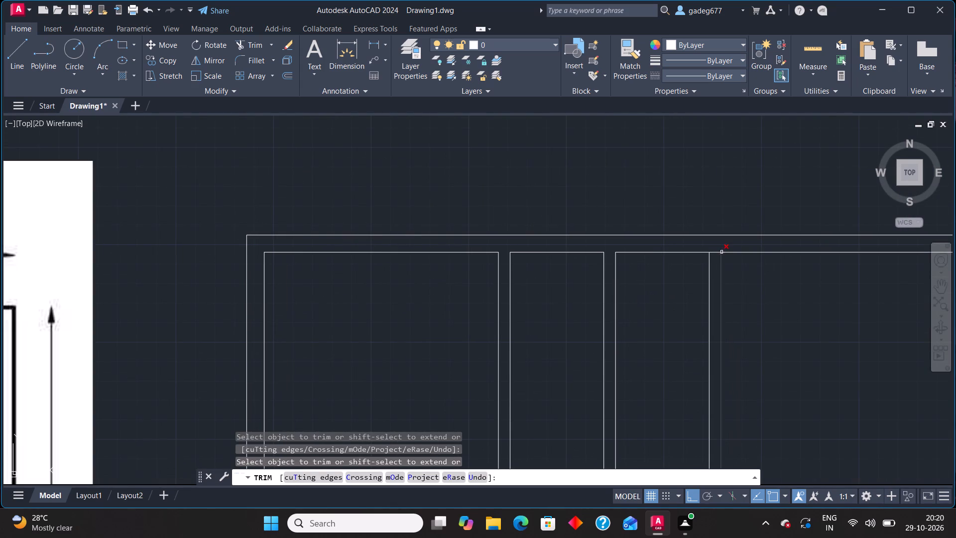
pyautogui.click(716, 253)
pyautogui.press('Escape')
# Offset the inner top wall line of both bedrooms 10' down into the plan to mark the bedroom depths.
pyautogui.scroll(-1, 767, 305)
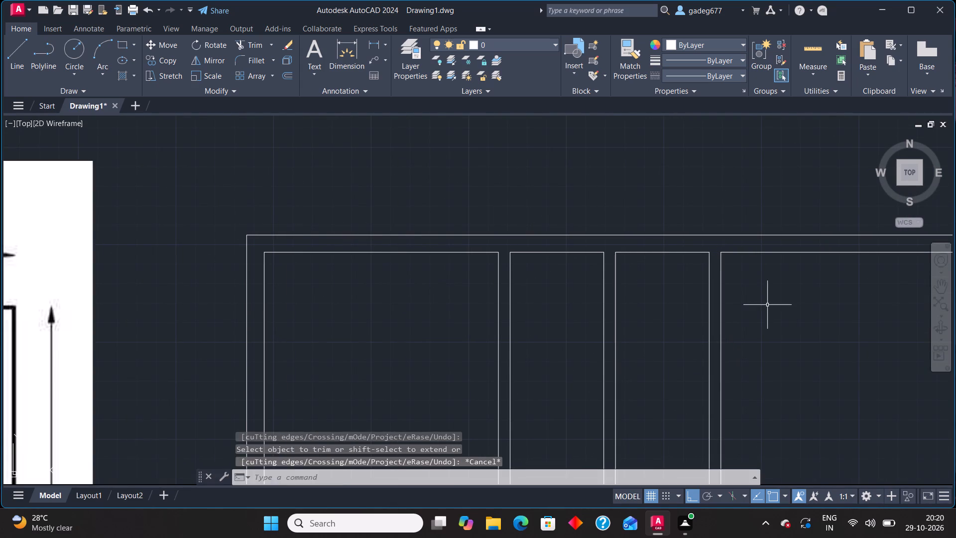
pyautogui.moveTo(772, 311); pyautogui.dragTo(750, 243, button='middle')
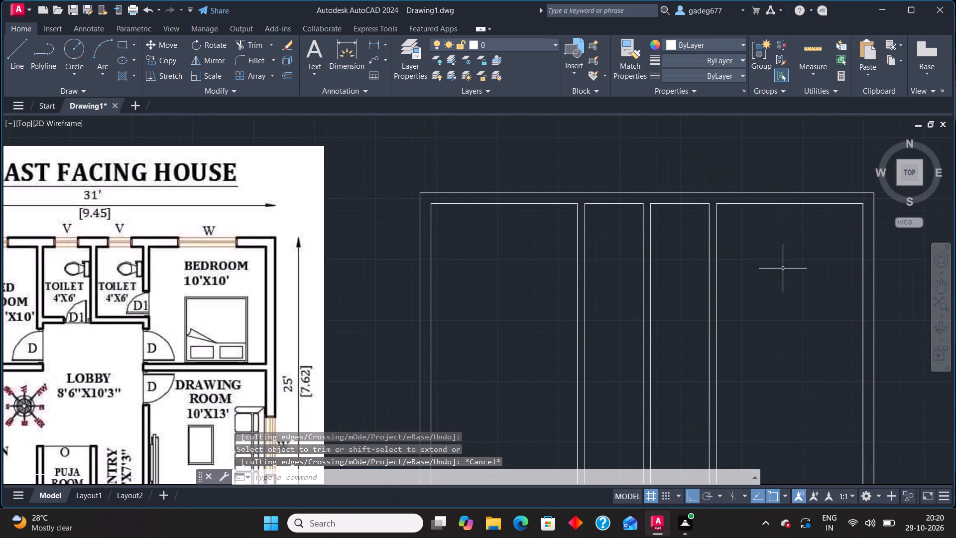
pyautogui.write('off')
pyautogui.press('Return')
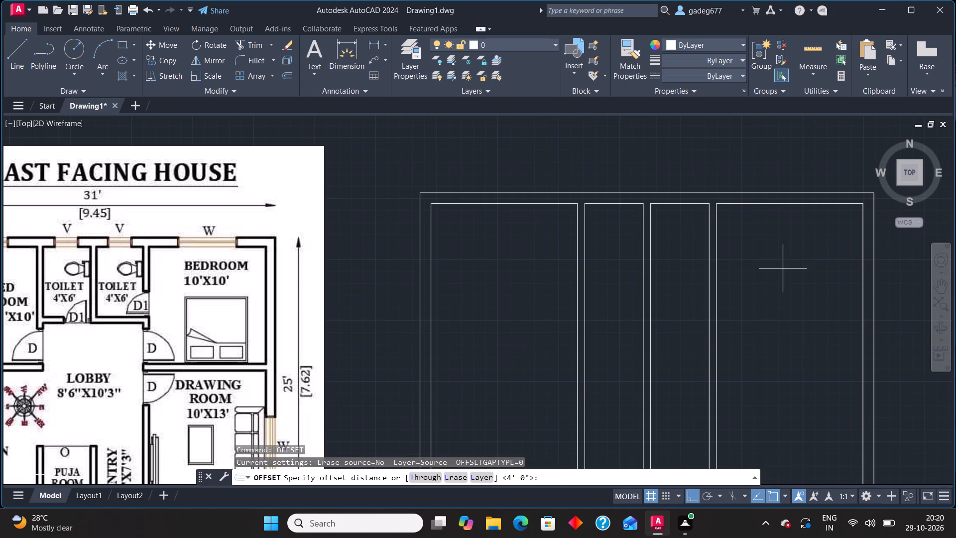
pyautogui.write("10'")
pyautogui.press('Return')
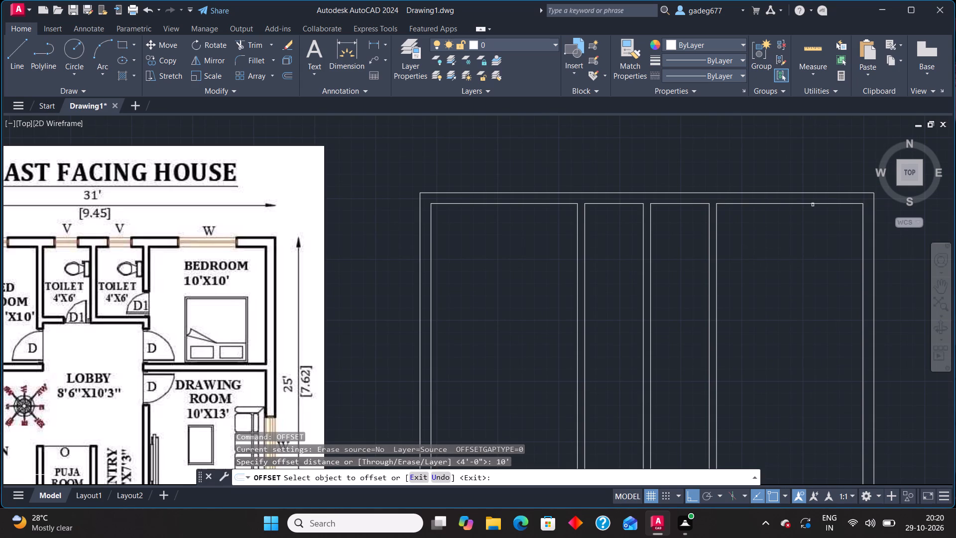
pyautogui.click(814, 204)
pyautogui.click(815, 282)
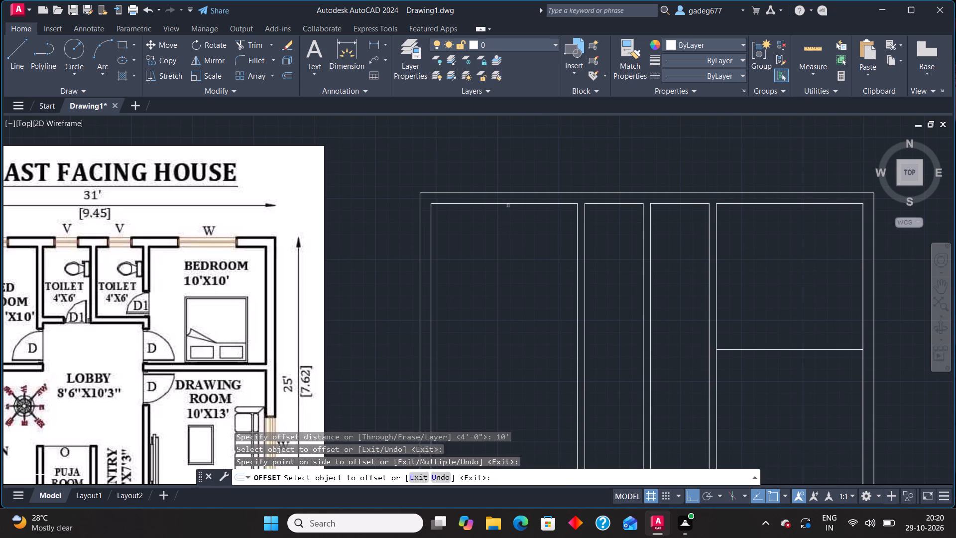
pyautogui.click(509, 203)
pyautogui.moveTo(519, 306); pyautogui.dragTo(520, 312)
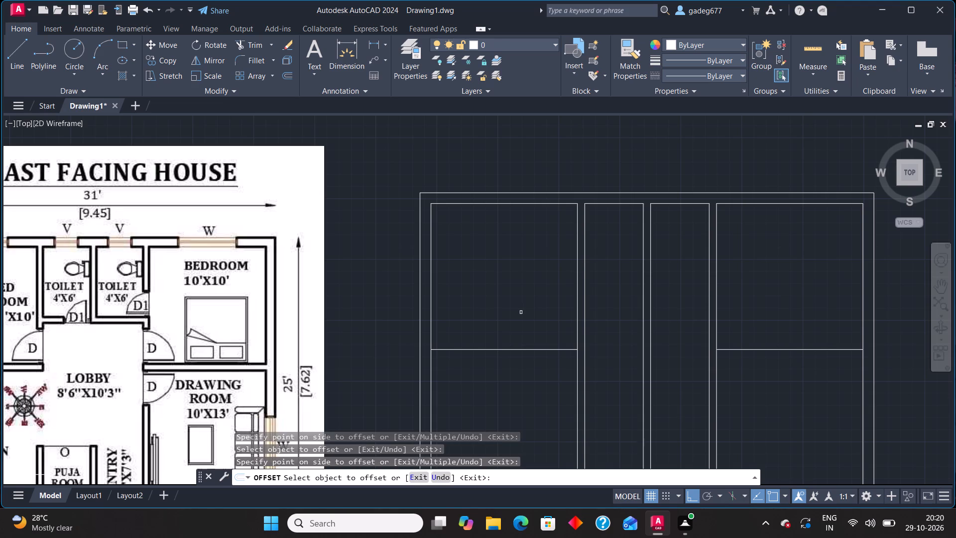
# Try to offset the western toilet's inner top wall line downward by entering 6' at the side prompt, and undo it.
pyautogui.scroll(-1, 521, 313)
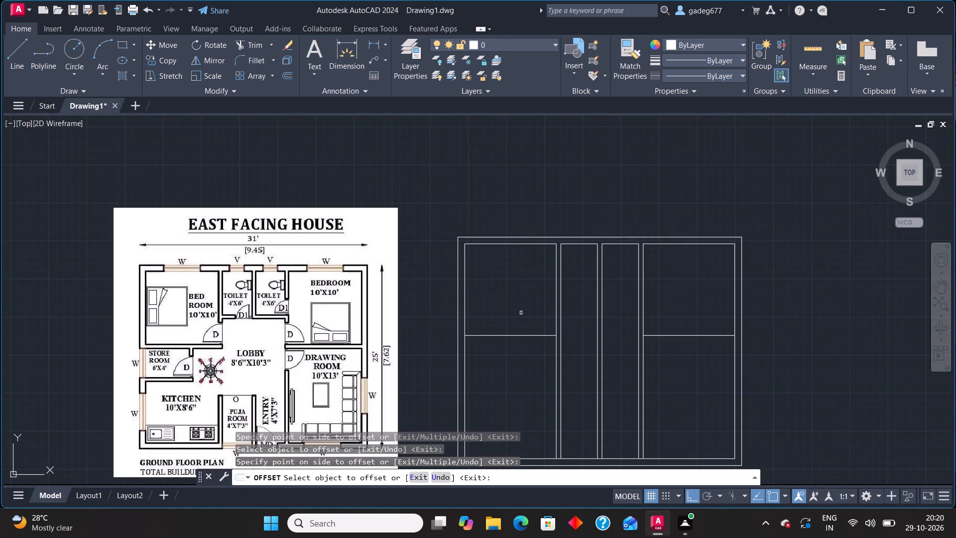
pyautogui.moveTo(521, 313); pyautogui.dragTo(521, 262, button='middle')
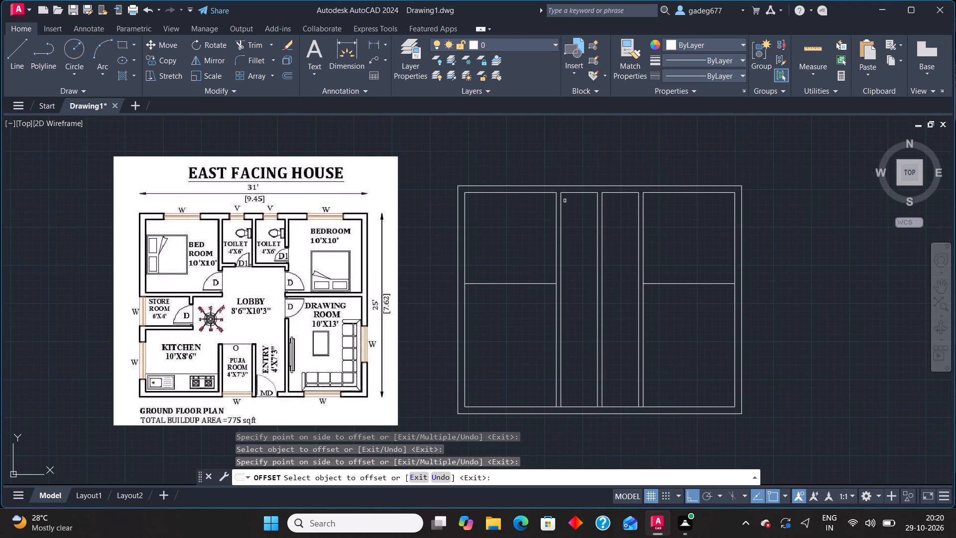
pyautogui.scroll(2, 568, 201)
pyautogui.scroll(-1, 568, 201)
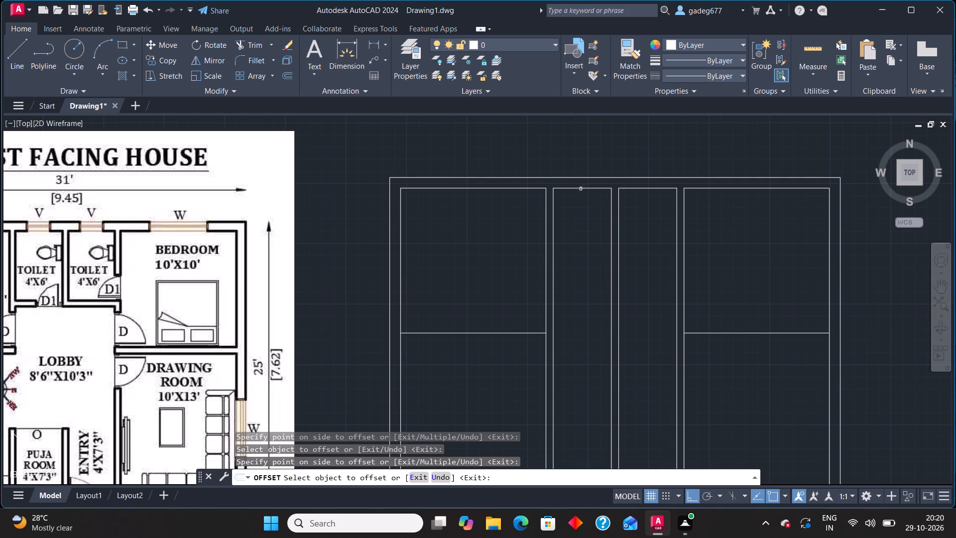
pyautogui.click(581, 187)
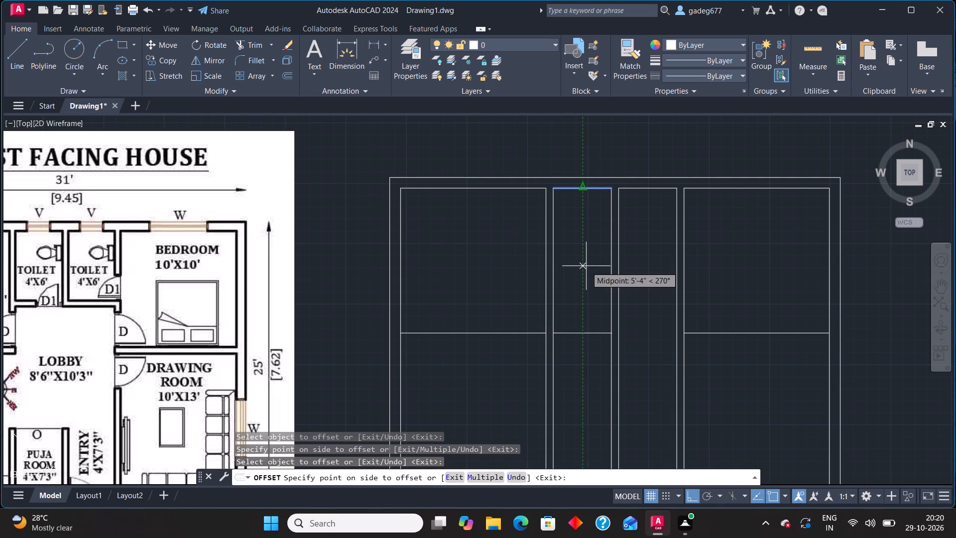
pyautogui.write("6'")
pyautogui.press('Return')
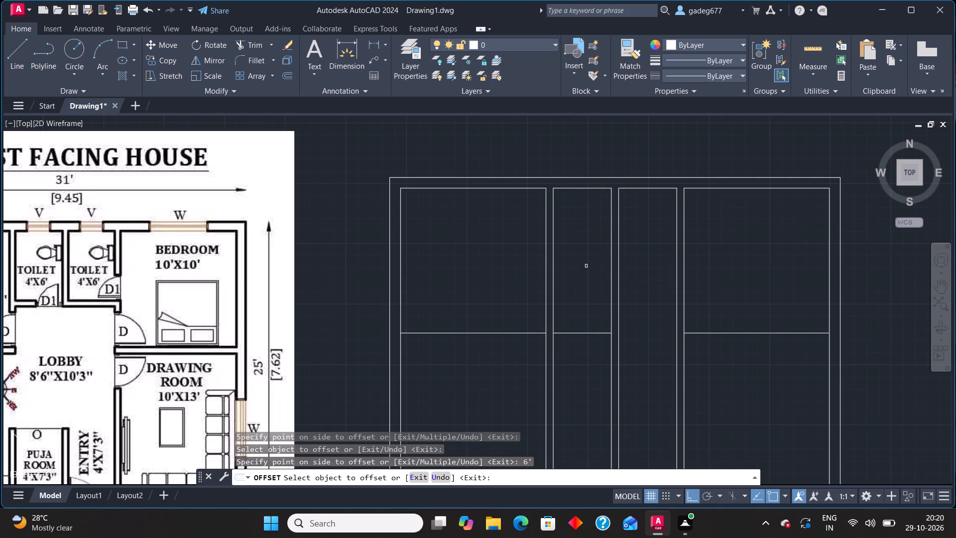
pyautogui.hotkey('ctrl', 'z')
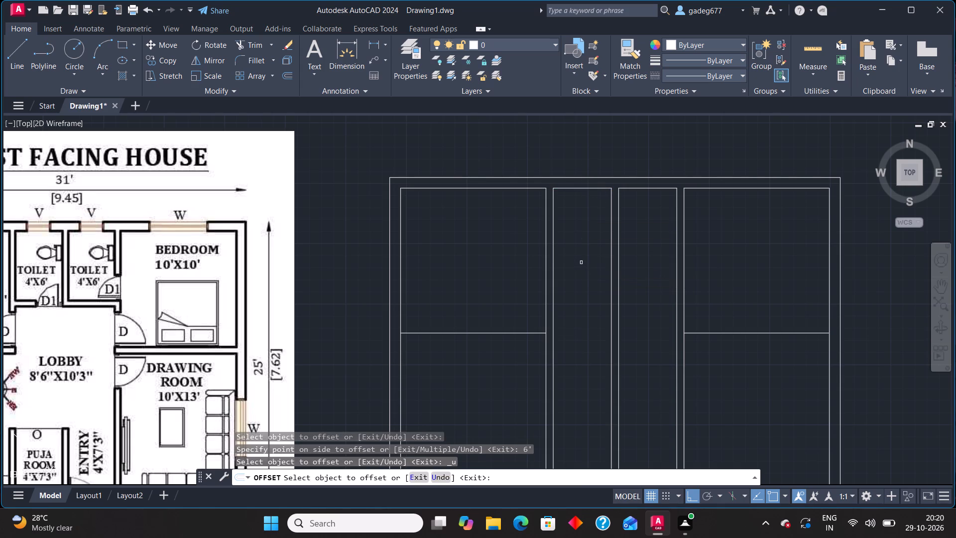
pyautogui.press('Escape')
# Offset the inner top wall line of both toilets 6' down into the plan to mark the toilet depths.
pyautogui.write('off')
pyautogui.press('Return')
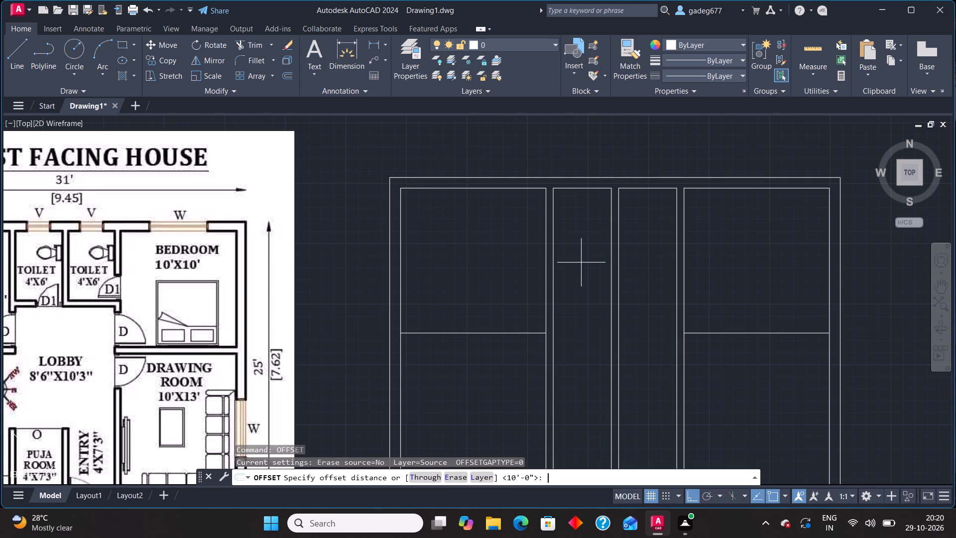
pyautogui.press('6')
pyautogui.press("'")
pyautogui.press('Return')
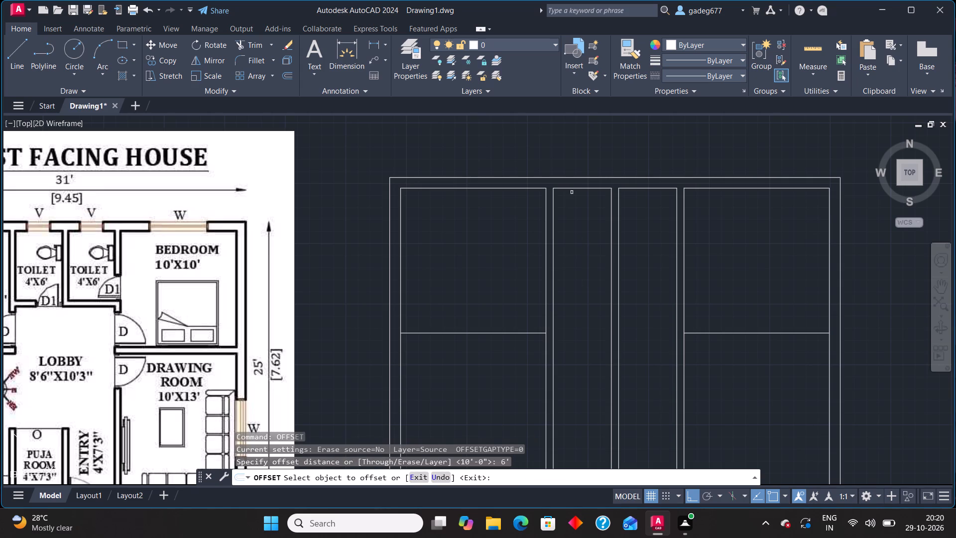
pyautogui.click(576, 188)
pyautogui.click(601, 284)
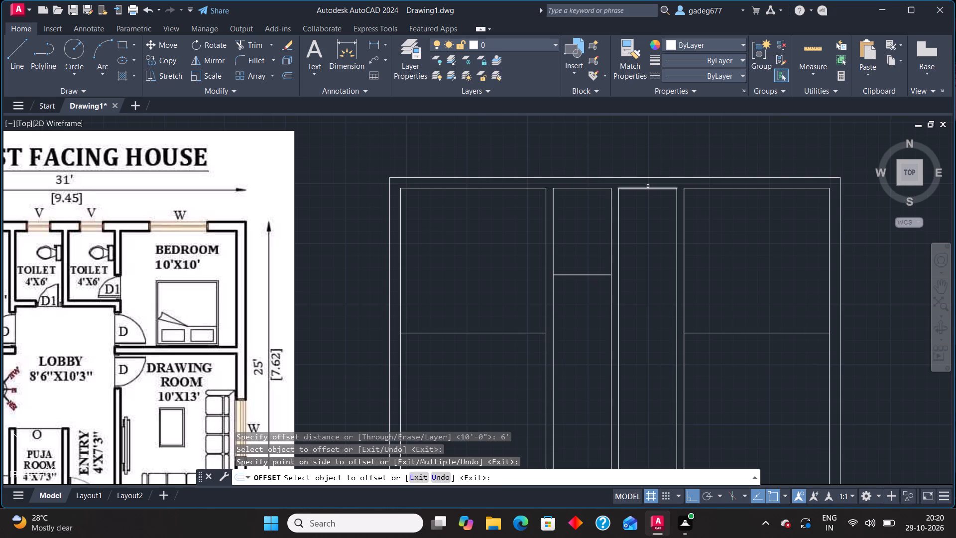
pyautogui.click(648, 186)
pyautogui.click(654, 241)
pyautogui.press('Escape')
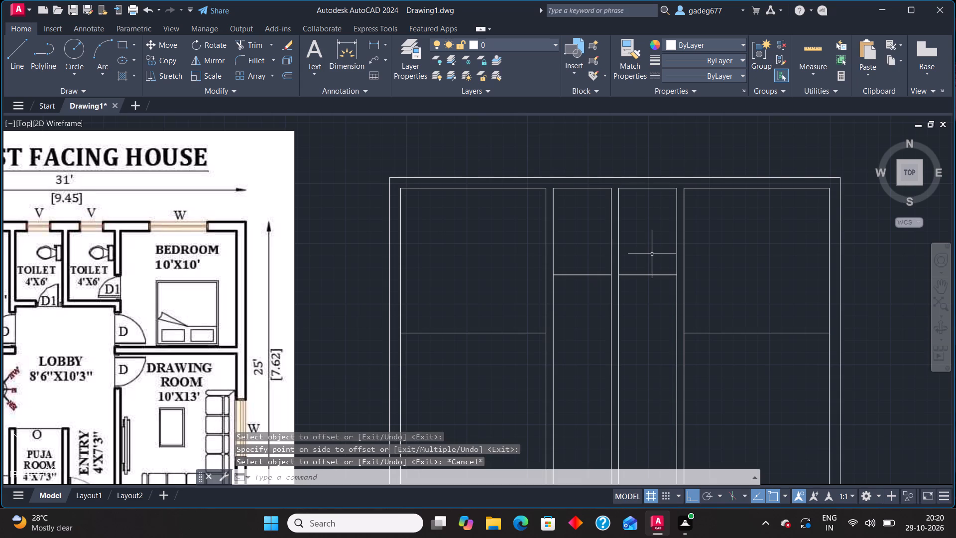
# Offset the lower boundary lines of both bedrooms and both toilets 6" downward to form their bottom partition walls.
pyautogui.write('off')
pyautogui.press('Return')
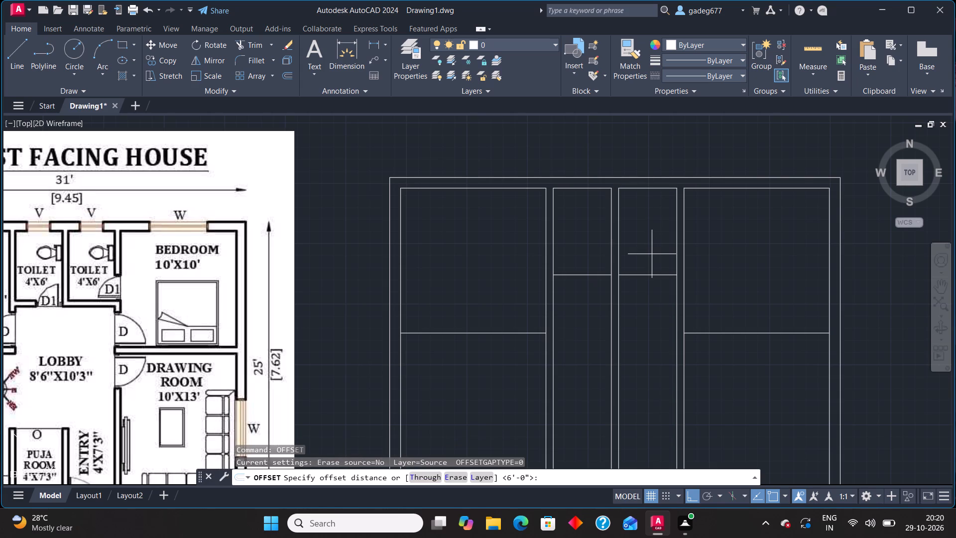
pyautogui.press('6')
pyautogui.hotkey('shift', '"')
pyautogui.press('Return')
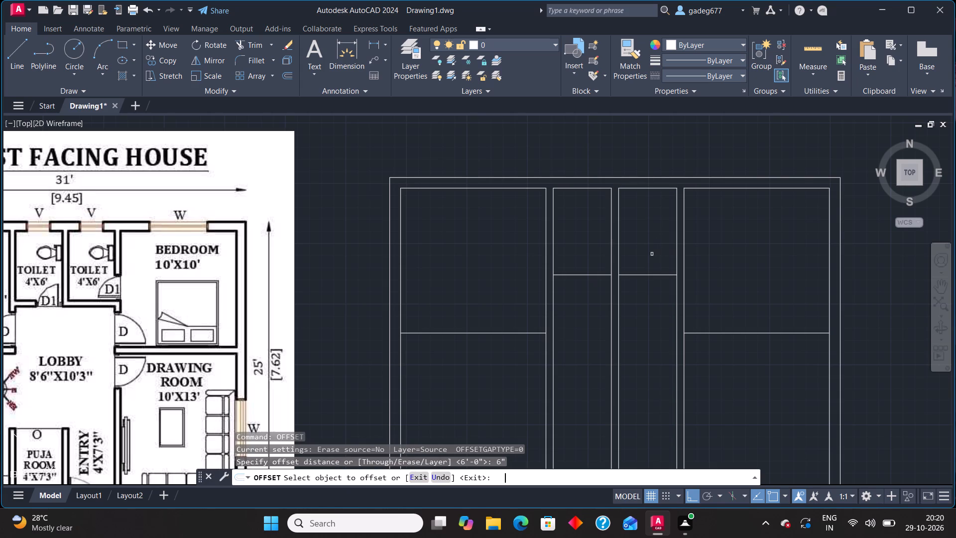
pyautogui.click(494, 331)
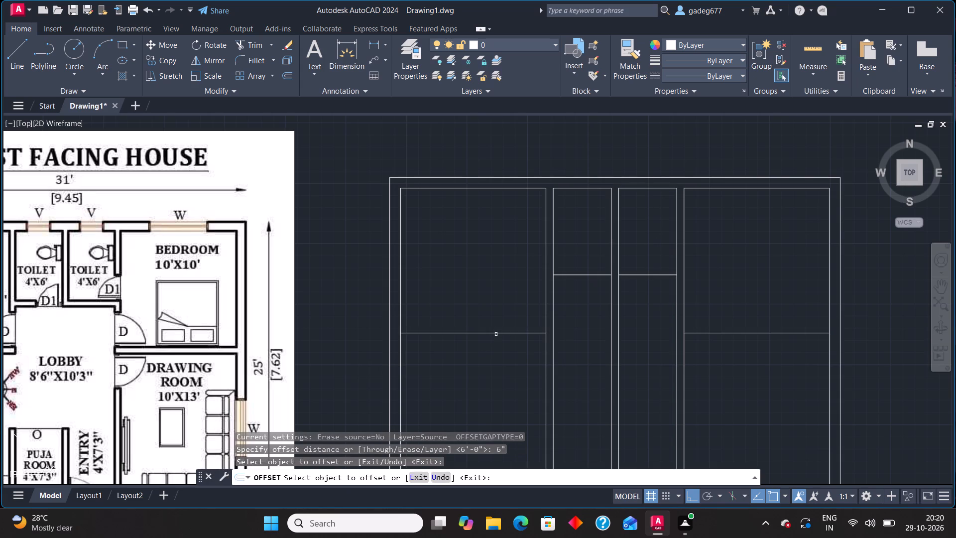
pyautogui.click(497, 334)
pyautogui.click(499, 363)
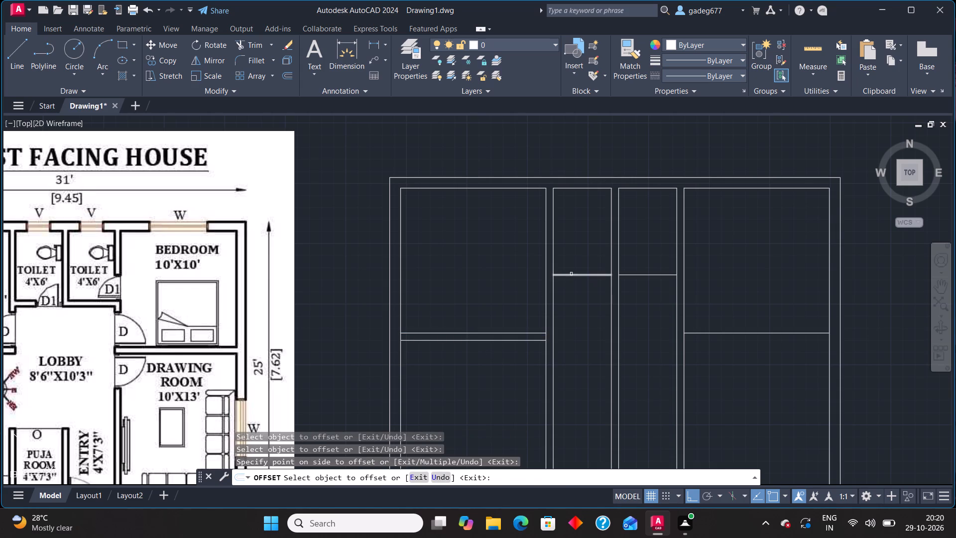
pyautogui.click(571, 274)
pyautogui.click(578, 313)
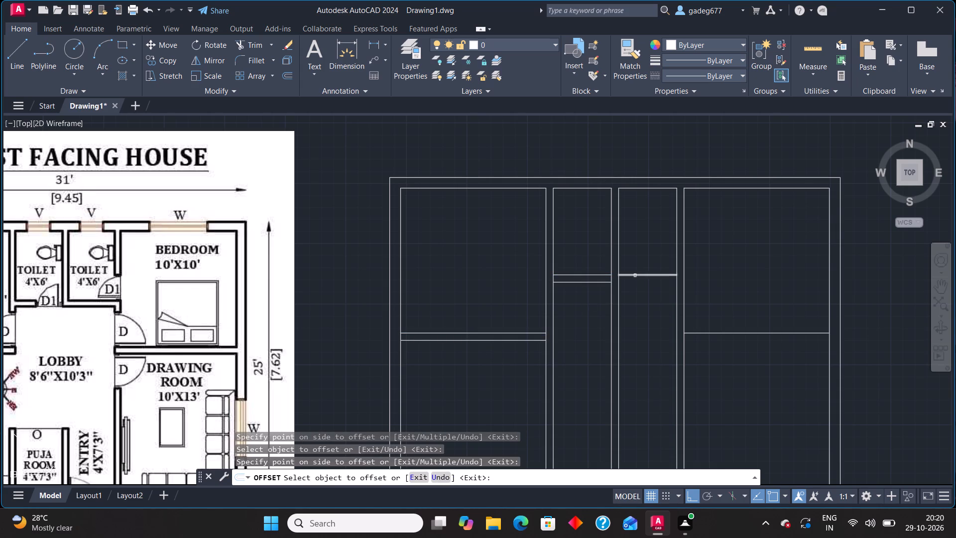
pyautogui.click(635, 276)
pyautogui.click(639, 305)
pyautogui.click(744, 333)
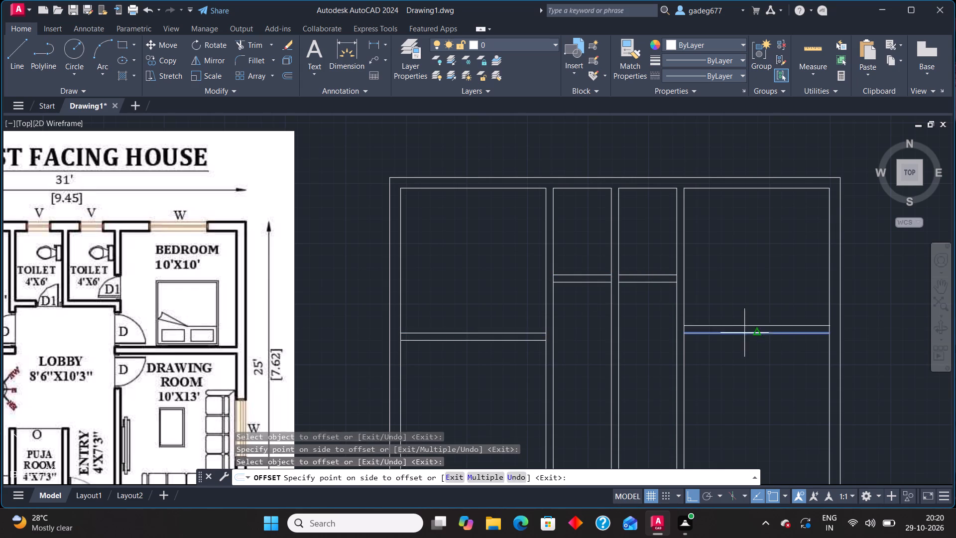
pyautogui.click(741, 365)
# Check the wall spacing in the lower part of the plan with the Quick measure tool.
pyautogui.moveTo(718, 381); pyautogui.dragTo(727, 278, button='middle')
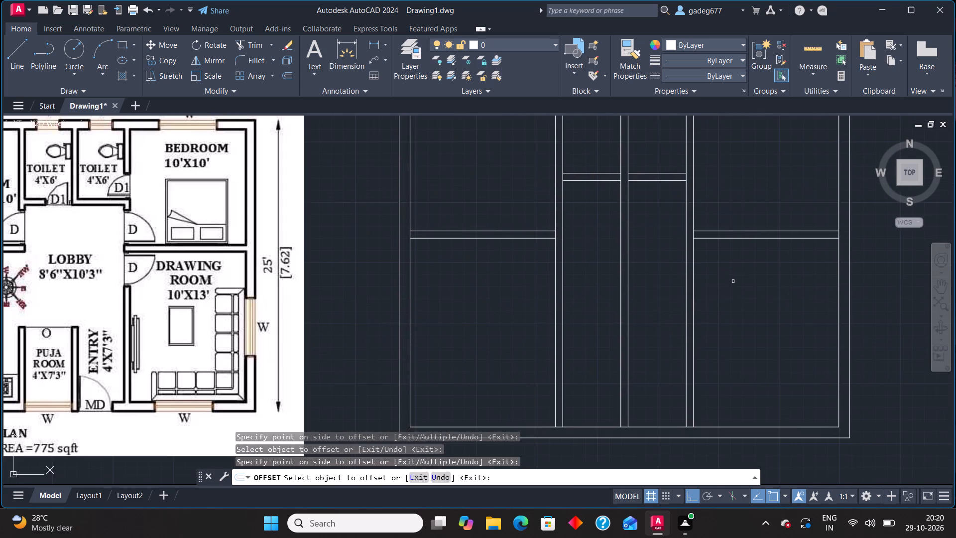
pyautogui.click(809, 43)
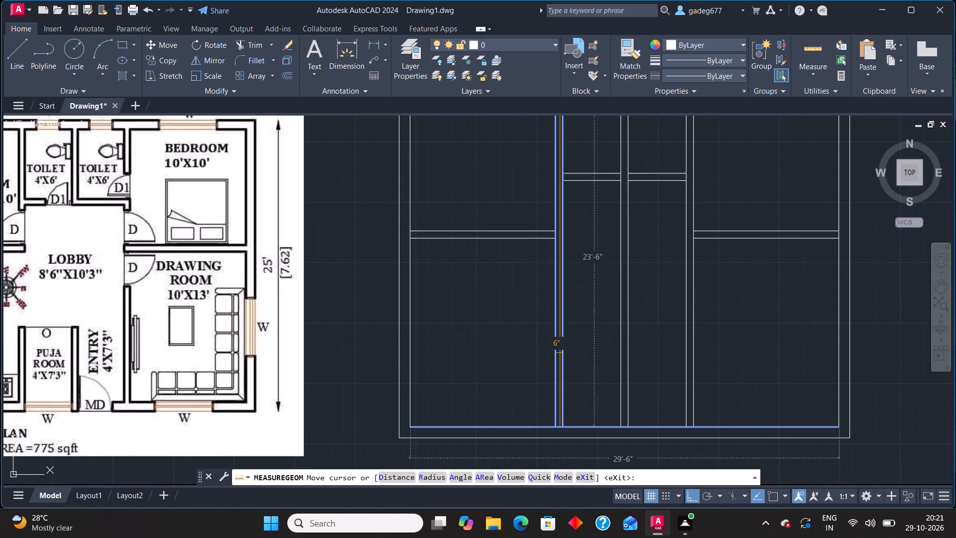
pyautogui.press('Escape')
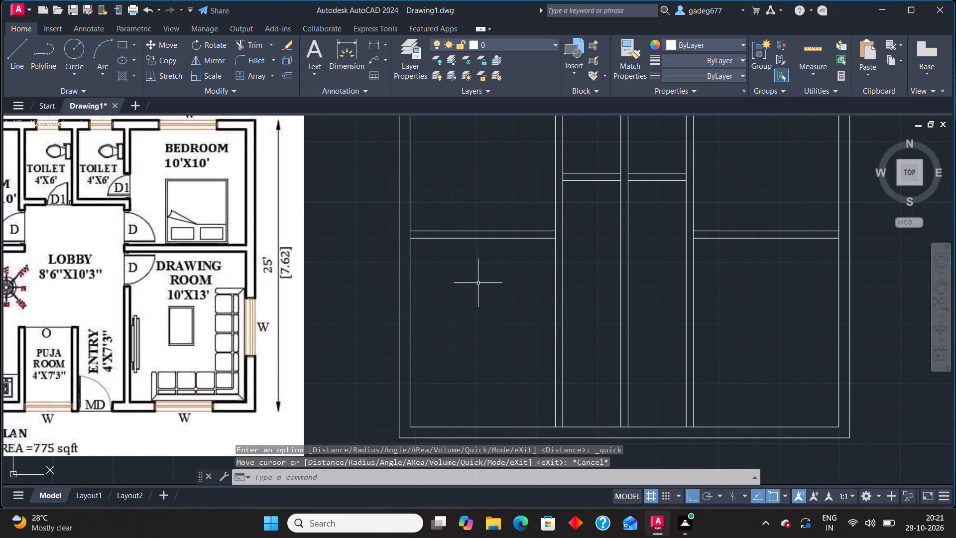
# Offset the lower face of the western bedroom's bottom partition 4' downward to mark the store room depth.
pyautogui.scroll(-1, 478, 306)
pyautogui.moveTo(478, 306); pyautogui.dragTo(518, 281, button='middle')
pyautogui.scroll(1, 480, 306)
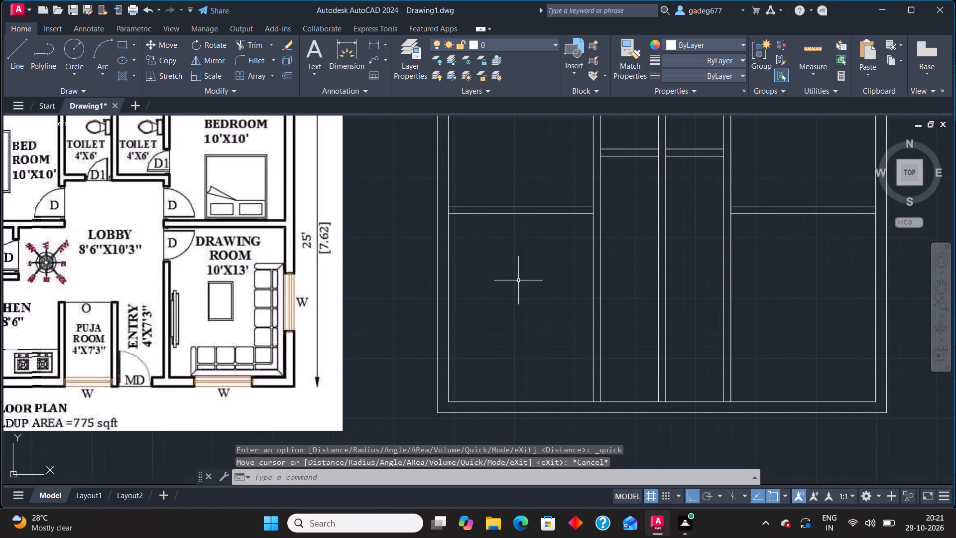
pyautogui.moveTo(518, 281); pyautogui.dragTo(605, 279, button='middle')
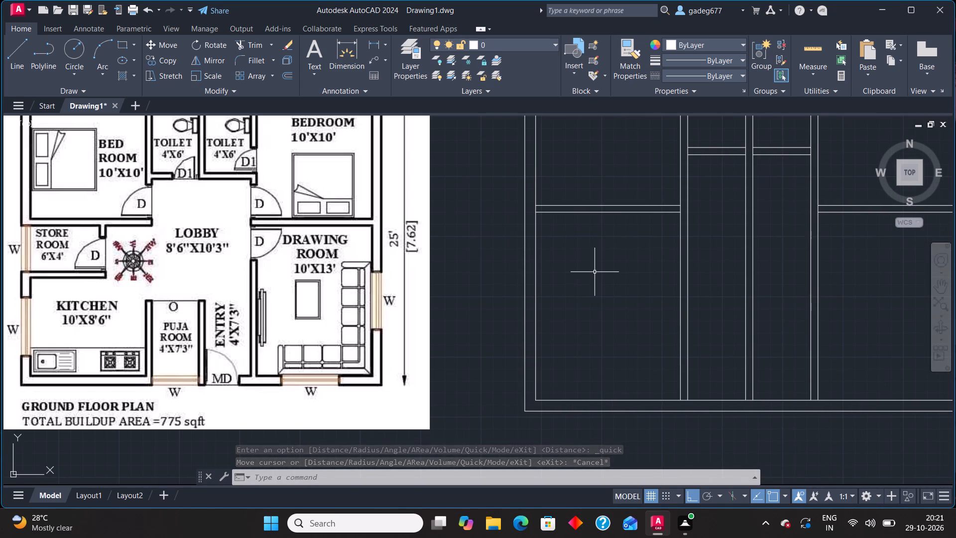
pyautogui.write('off')
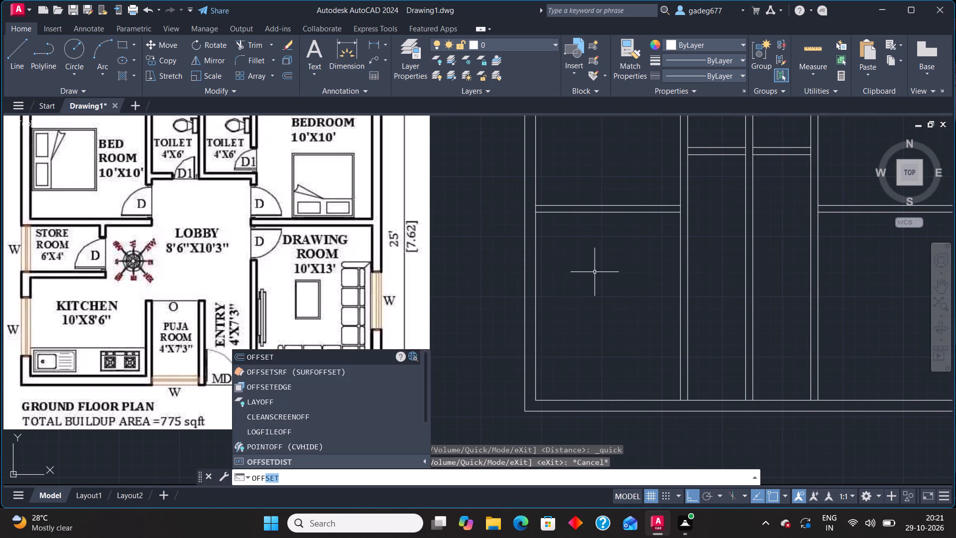
pyautogui.press('Return')
pyautogui.write('4"')
pyautogui.press('BackSpace')
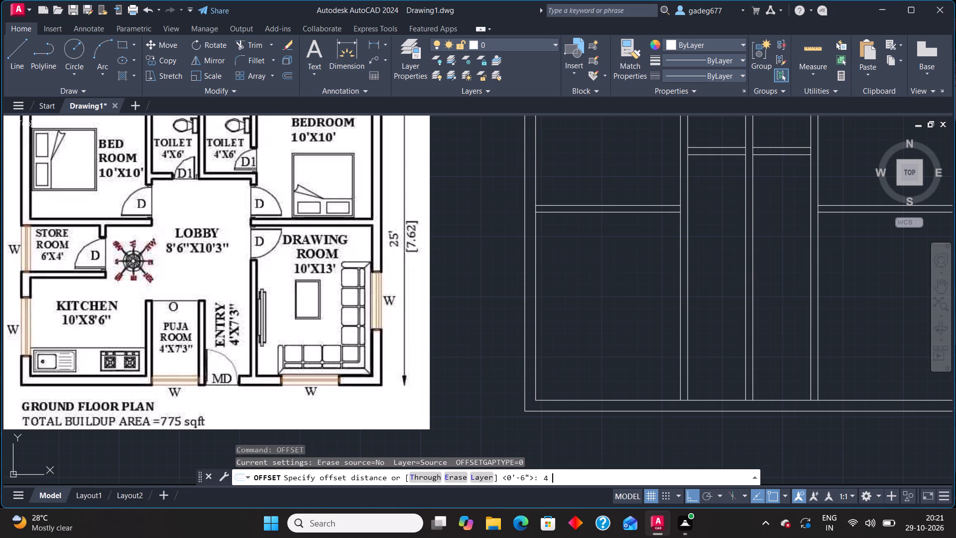
pyautogui.press("'")
pyautogui.press('Return')
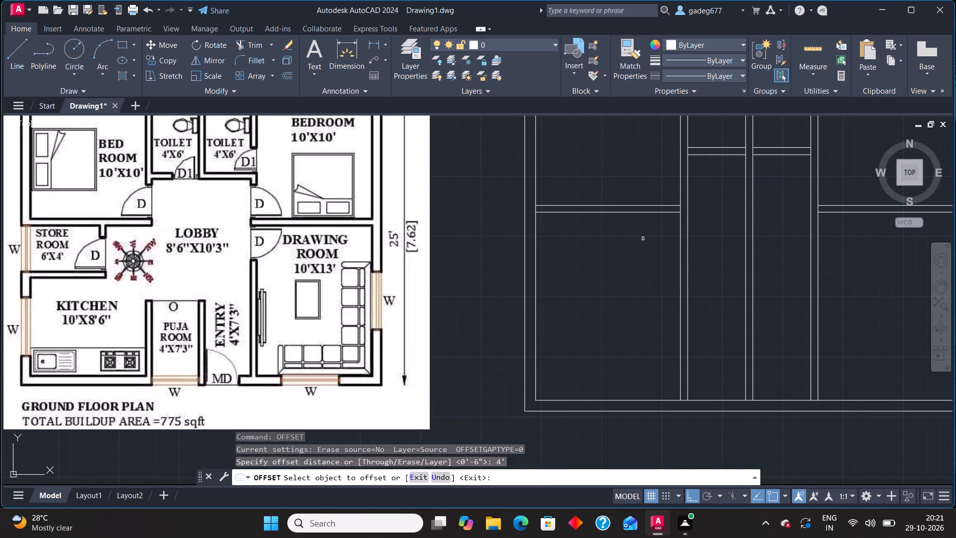
pyautogui.click(643, 214)
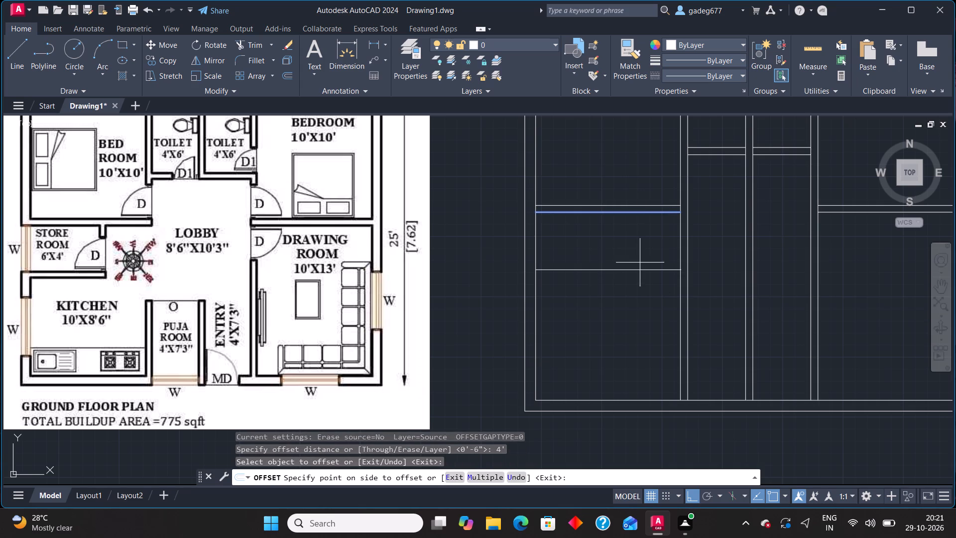
pyautogui.click(639, 290)
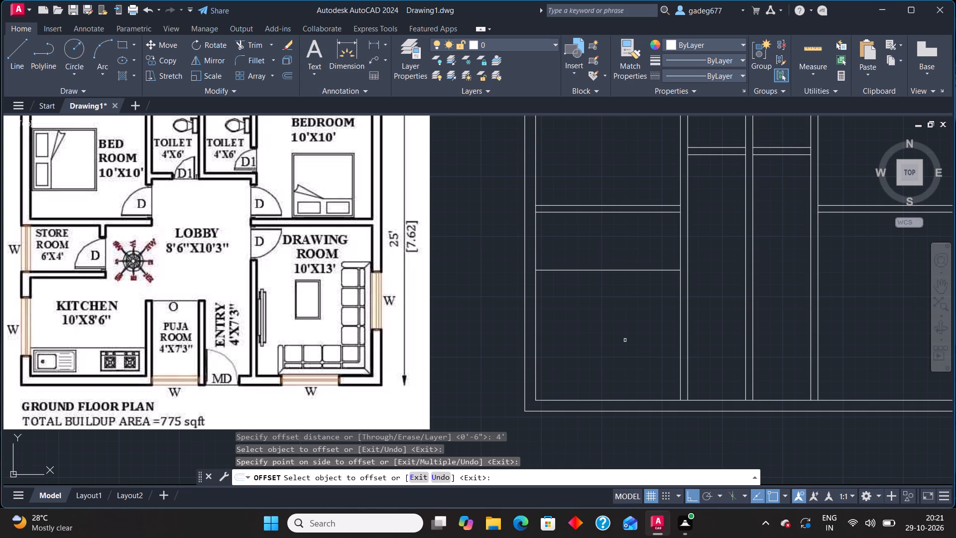
pyautogui.press('Escape')
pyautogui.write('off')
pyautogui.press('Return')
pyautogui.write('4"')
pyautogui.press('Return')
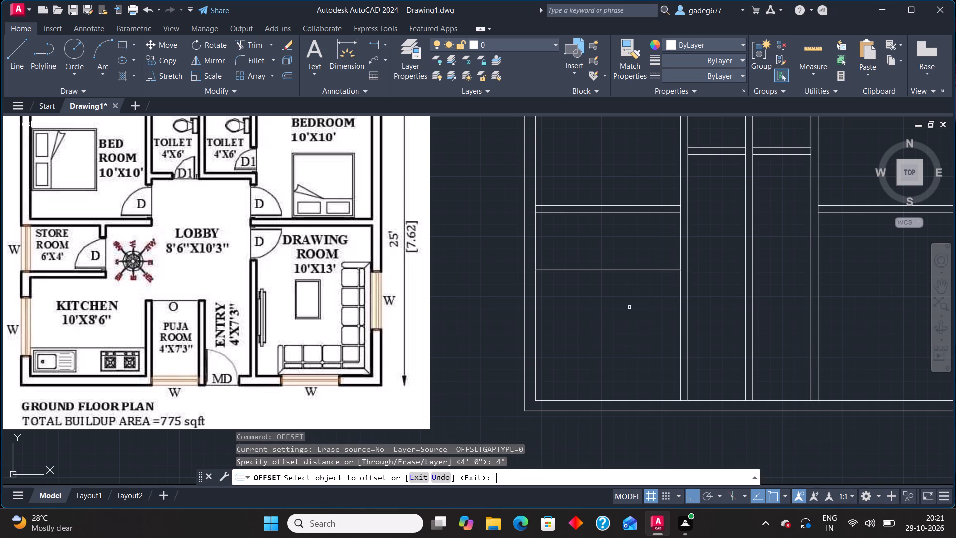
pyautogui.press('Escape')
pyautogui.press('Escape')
# Offset the store room's lower boundary line 6" downward to form the partition between the store room and kitchen.
pyautogui.write('off')
pyautogui.press('Return')
pyautogui.write('6"')
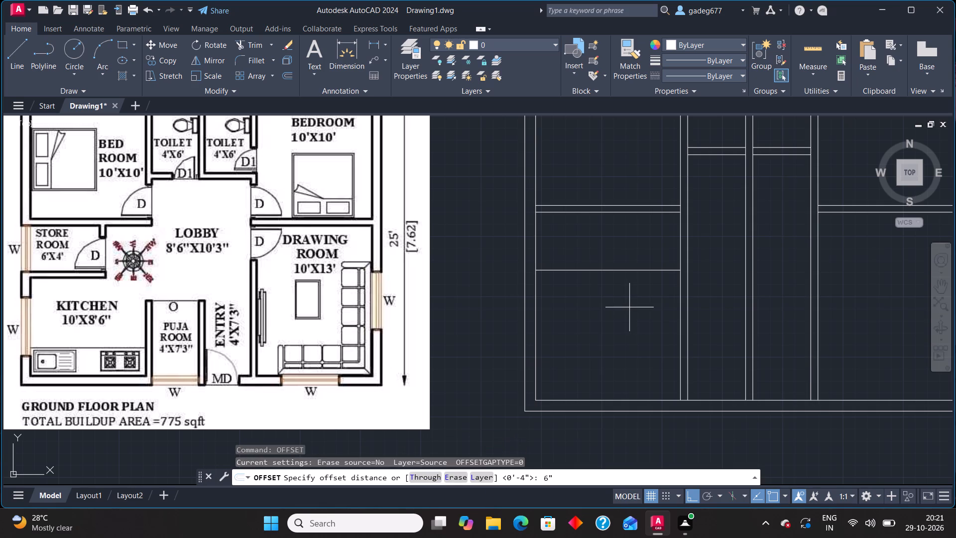
pyautogui.press('Return')
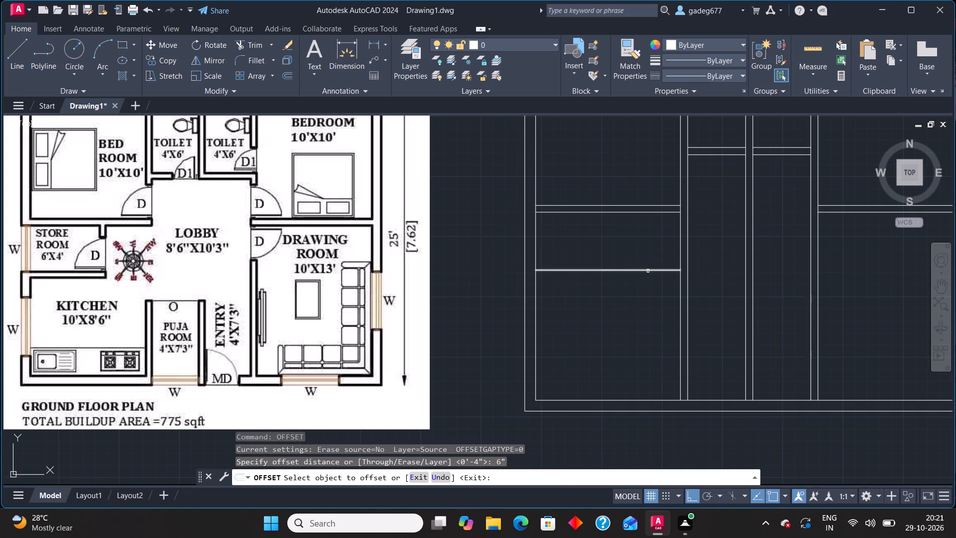
pyautogui.click(648, 271)
pyautogui.click(632, 336)
pyautogui.press('Escape')
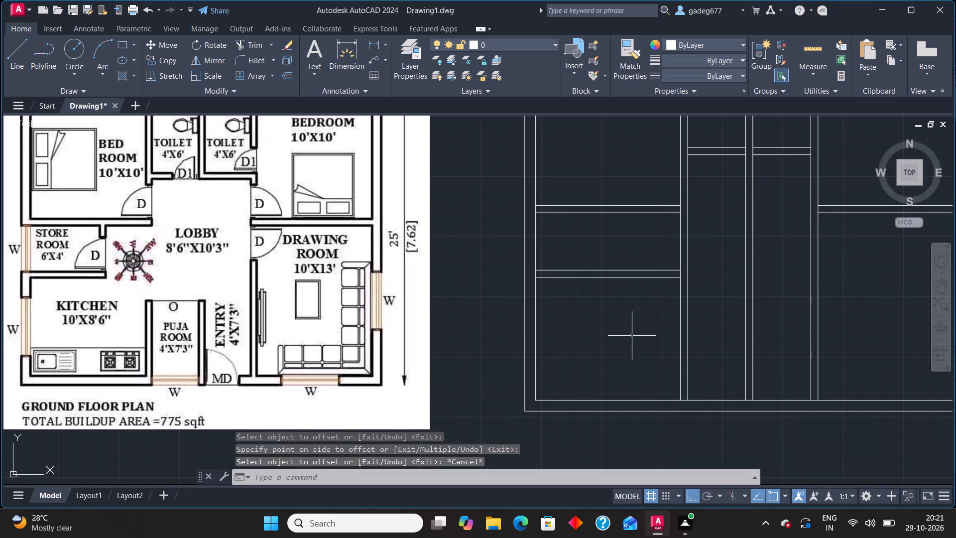
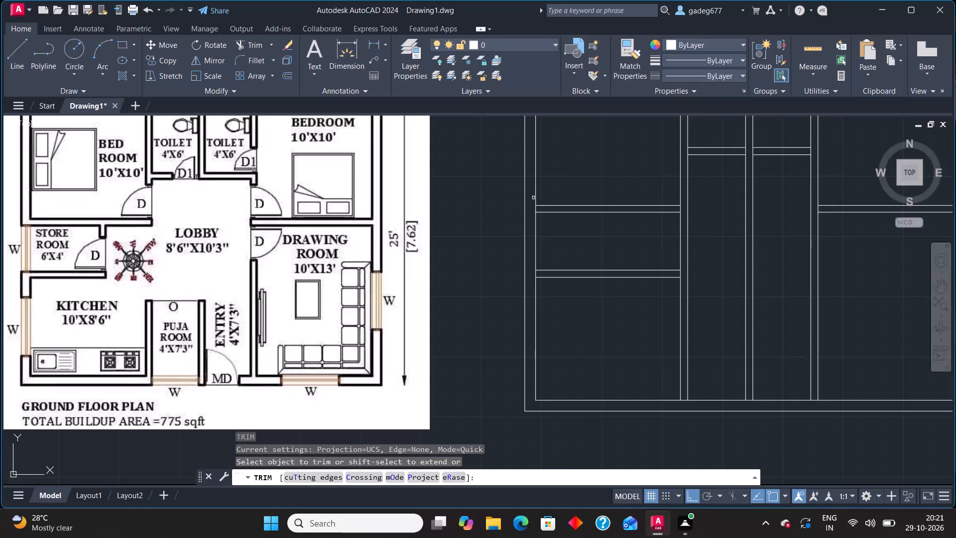
# Trim the west wall's inner line where the western bedroom's bottom partition and the store room/kitchen partition meet it.
pyautogui.scroll(3, 539, 207)
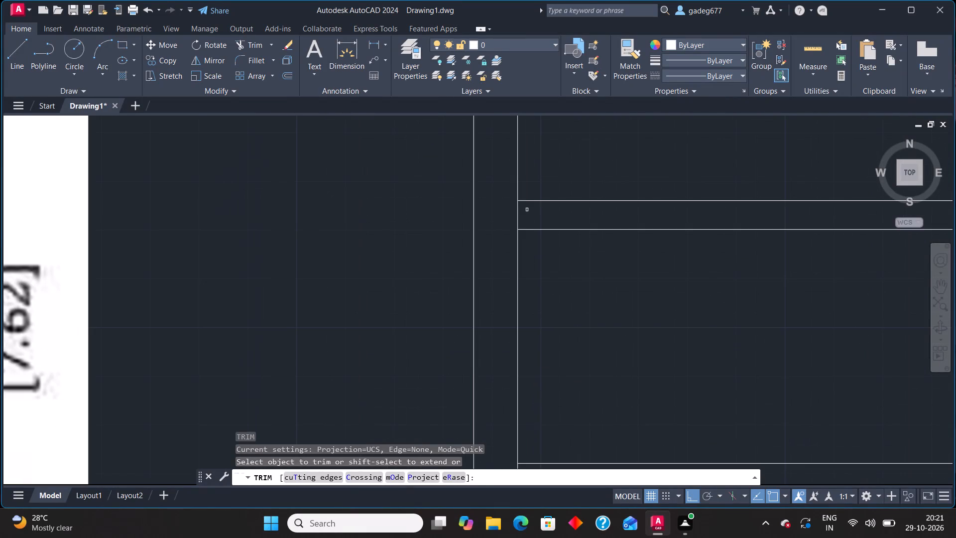
pyautogui.click(522, 212)
pyautogui.click(500, 219)
pyautogui.scroll(-3, 503, 221)
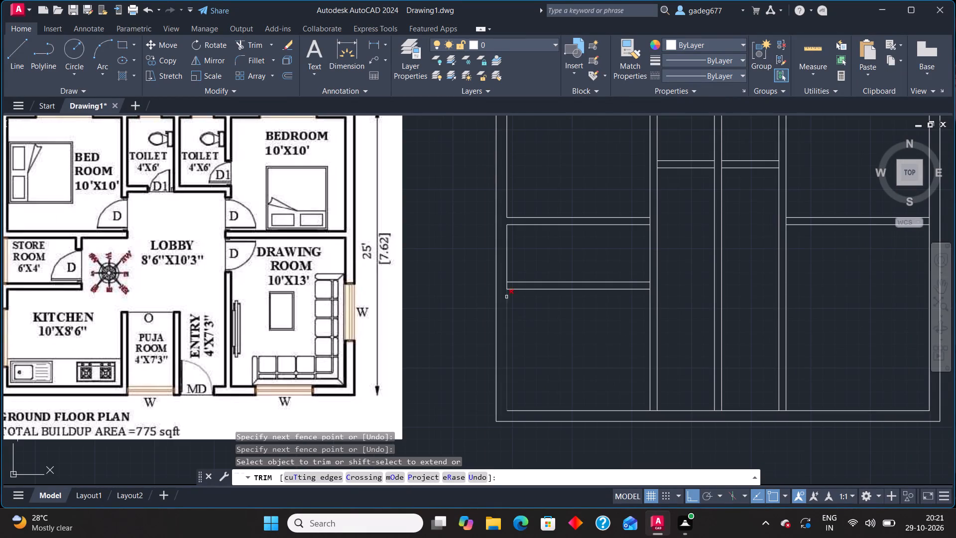
pyautogui.scroll(4, 505, 292)
pyautogui.click(519, 268)
pyautogui.click(498, 262)
pyautogui.scroll(-4, 497, 262)
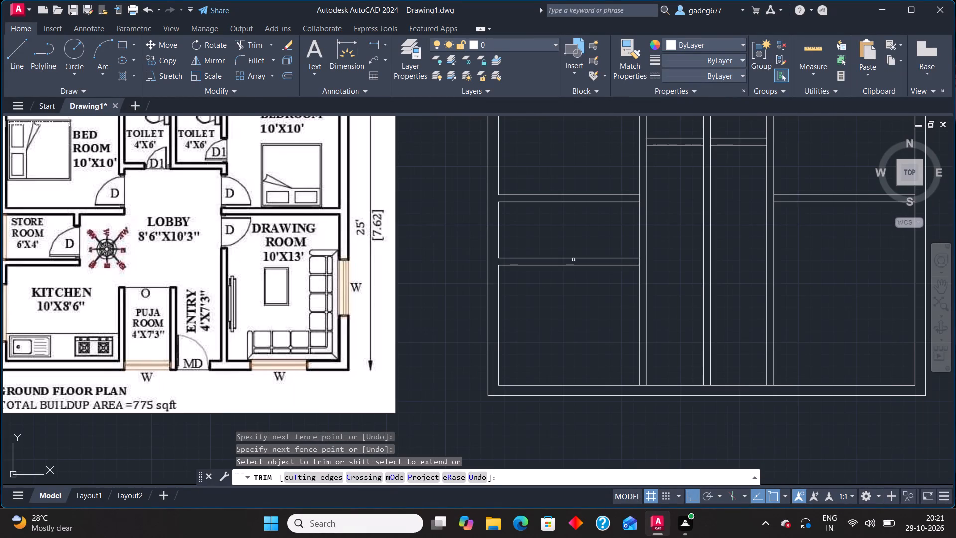
# Trim the vertical wall lines between the two faces of both toilets' bottom partitions so the junctions open up.
pyautogui.moveTo(662, 208); pyautogui.dragTo(568, 331, button='middle')
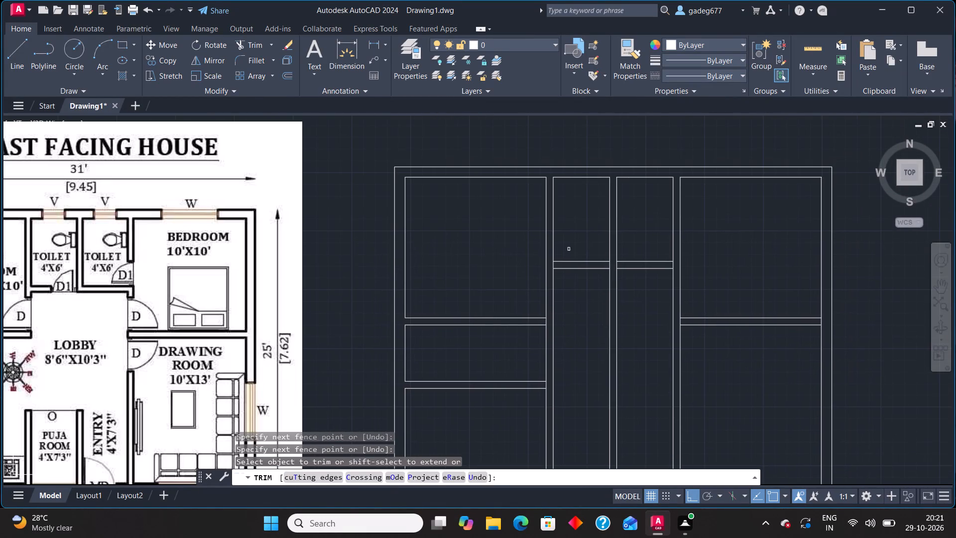
pyautogui.scroll(3, 550, 266)
pyautogui.click(558, 265)
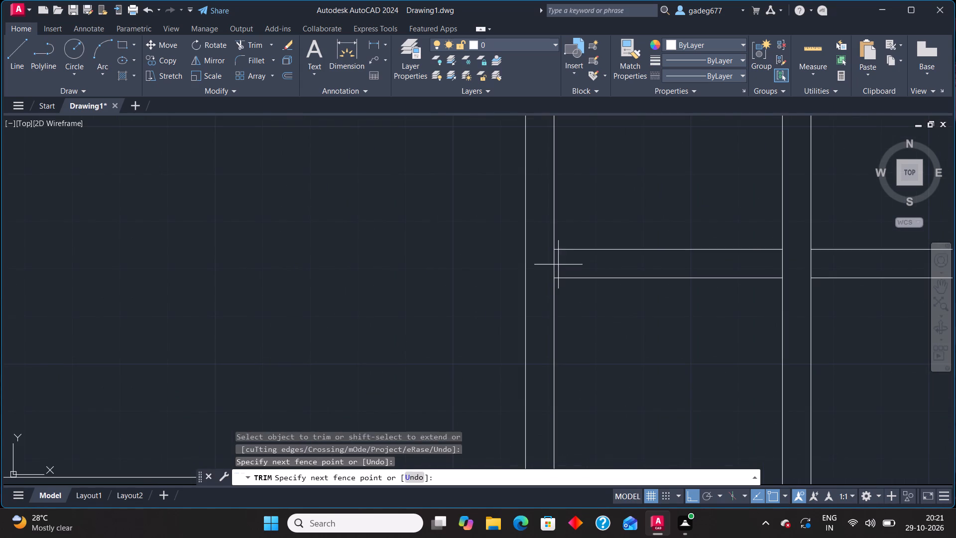
pyautogui.click(550, 263)
pyautogui.scroll(-2, 594, 276)
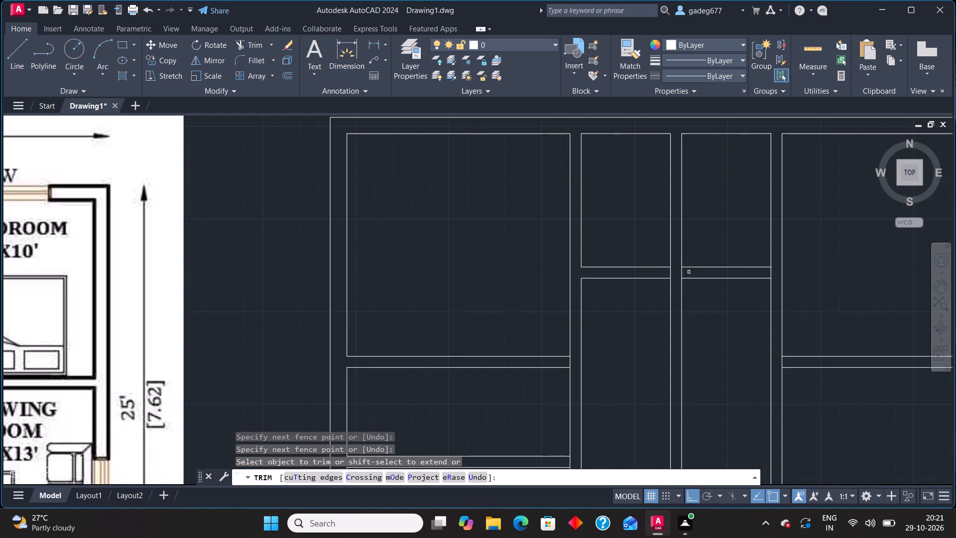
pyautogui.click(689, 272)
pyautogui.click(661, 273)
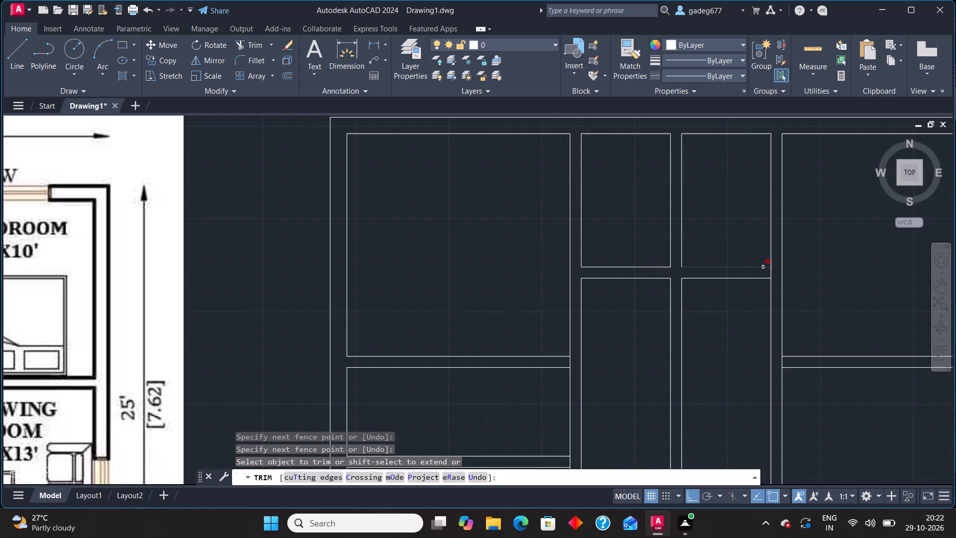
pyautogui.click(770, 272)
# Trim the eastern bedroom's west wall line between the two faces of its bottom partition.
pyautogui.scroll(-2, 732, 302)
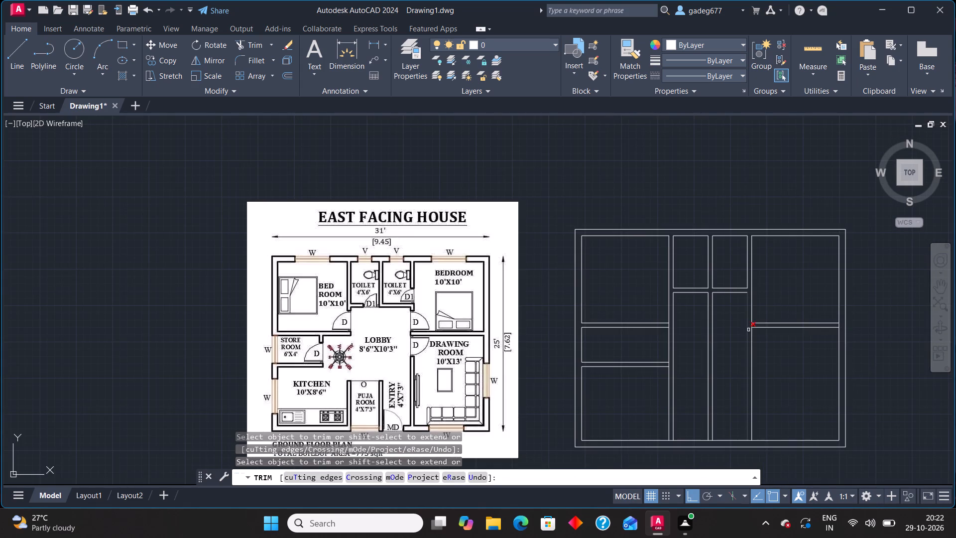
pyautogui.scroll(4, 748, 330)
pyautogui.click(748, 306)
pyautogui.scroll(-3, 725, 310)
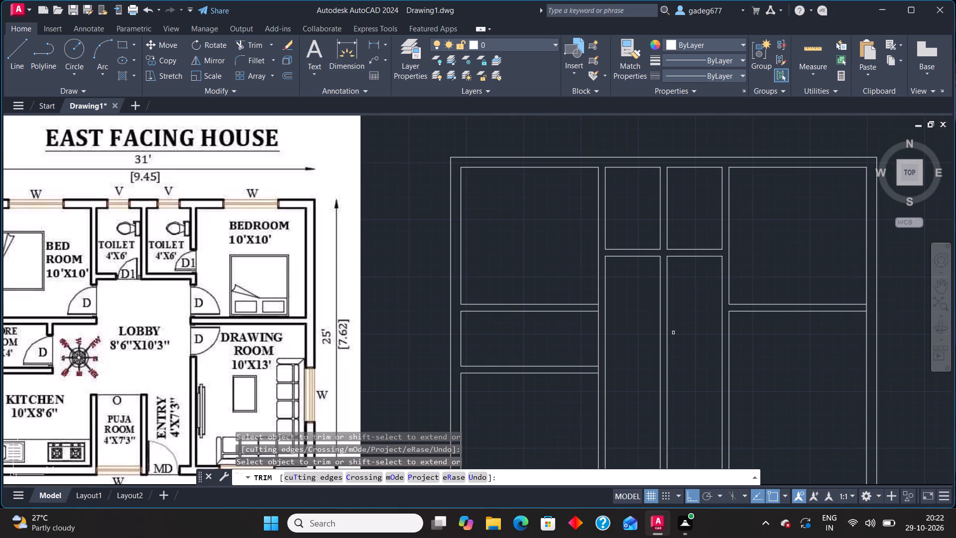
# Trim the south outer wall's inner line inside the three vertical partitions that meet it.
pyautogui.moveTo(673, 333); pyautogui.dragTo(696, 214, button='middle')
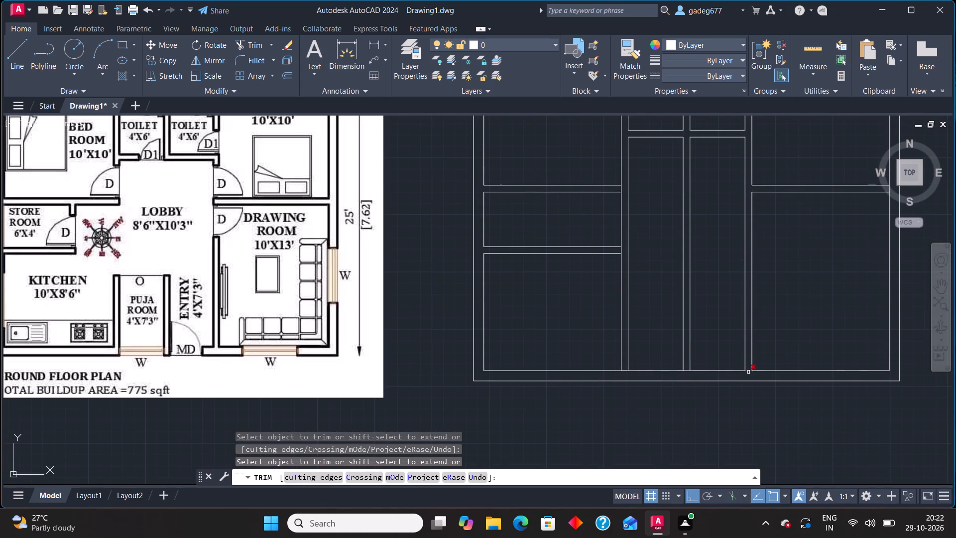
pyautogui.scroll(2, 748, 373)
pyautogui.click(746, 371)
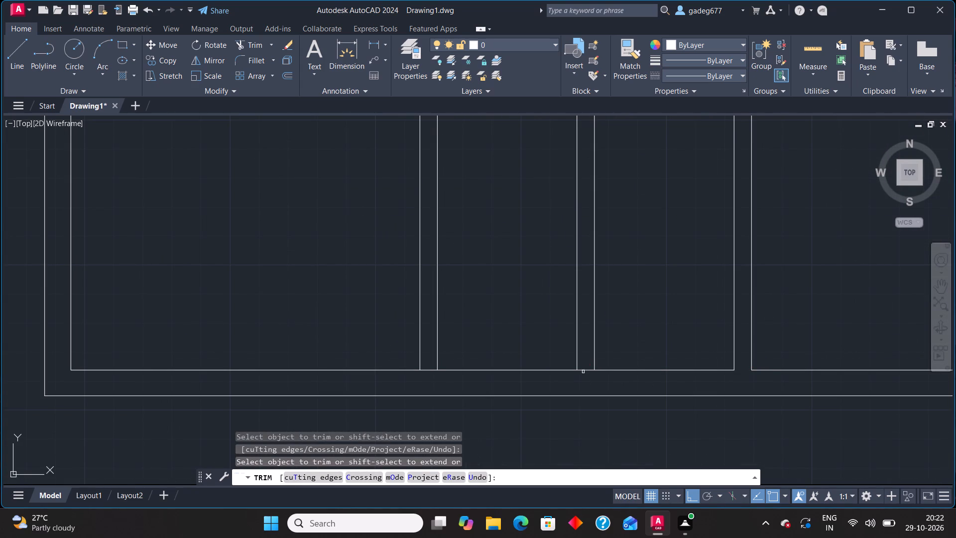
pyautogui.click(583, 372)
pyautogui.click(431, 372)
pyautogui.scroll(-2, 433, 379)
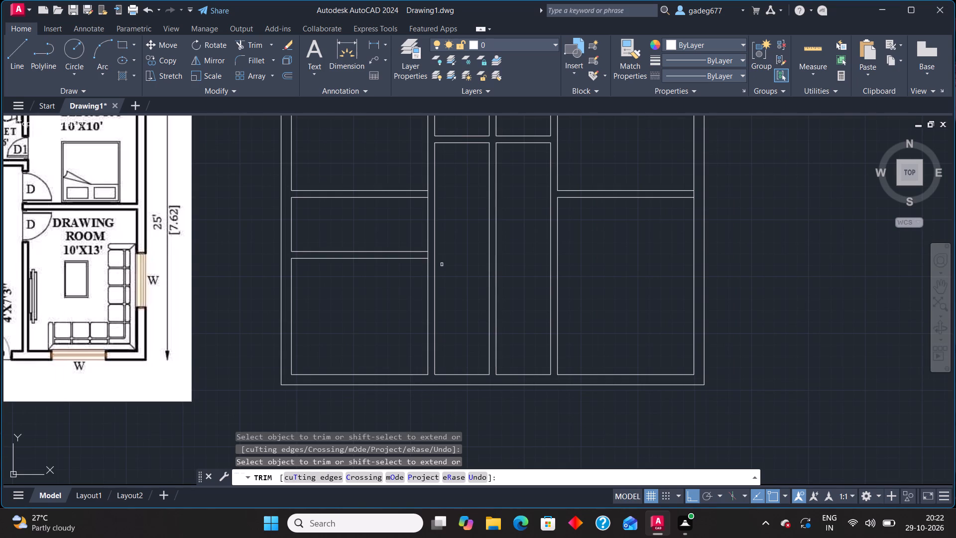
pyautogui.moveTo(425, 265); pyautogui.dragTo(527, 279, button='middle')
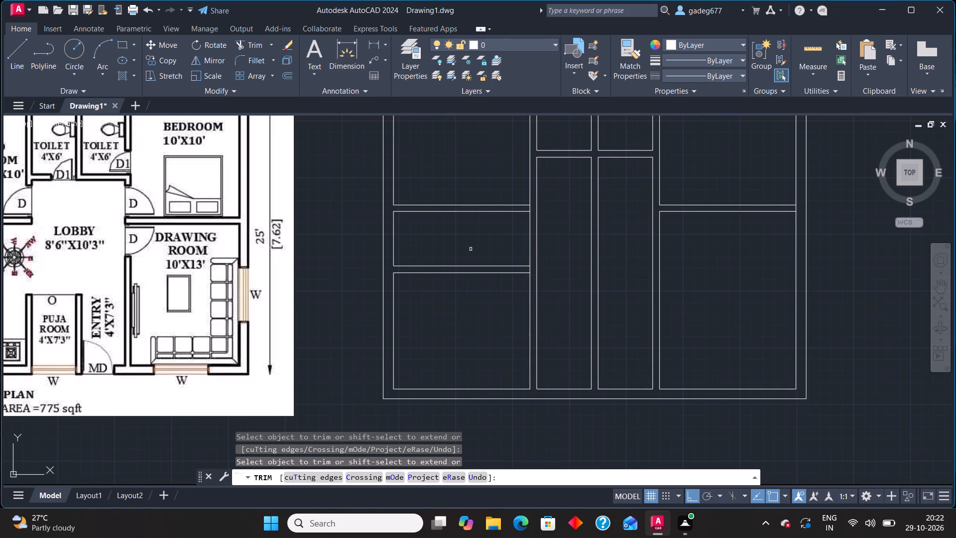
pyautogui.press('Escape')
# Offset the store room's west wall line 6' eastward to mark the store room's width.
pyautogui.moveTo(467, 242); pyautogui.dragTo(590, 253, button='middle')
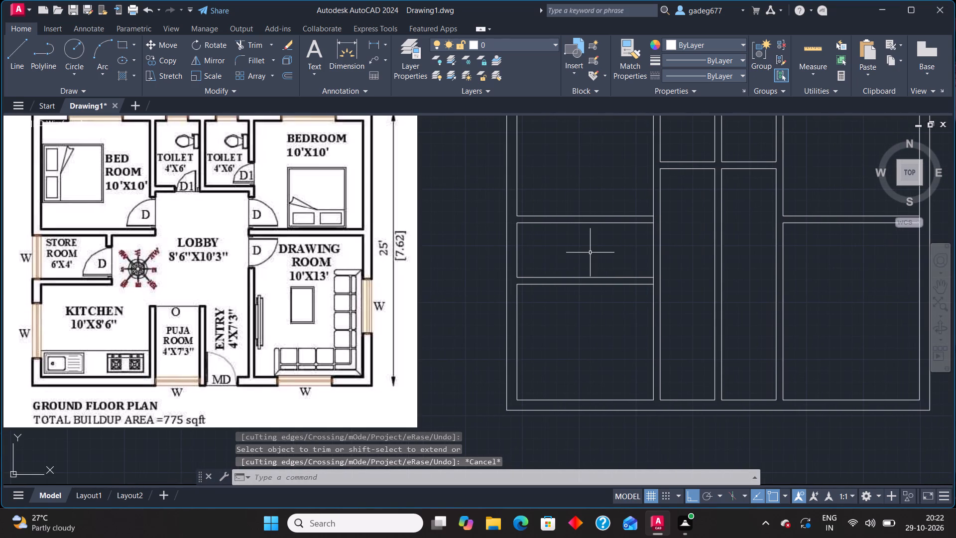
pyautogui.write('off')
pyautogui.press('Return')
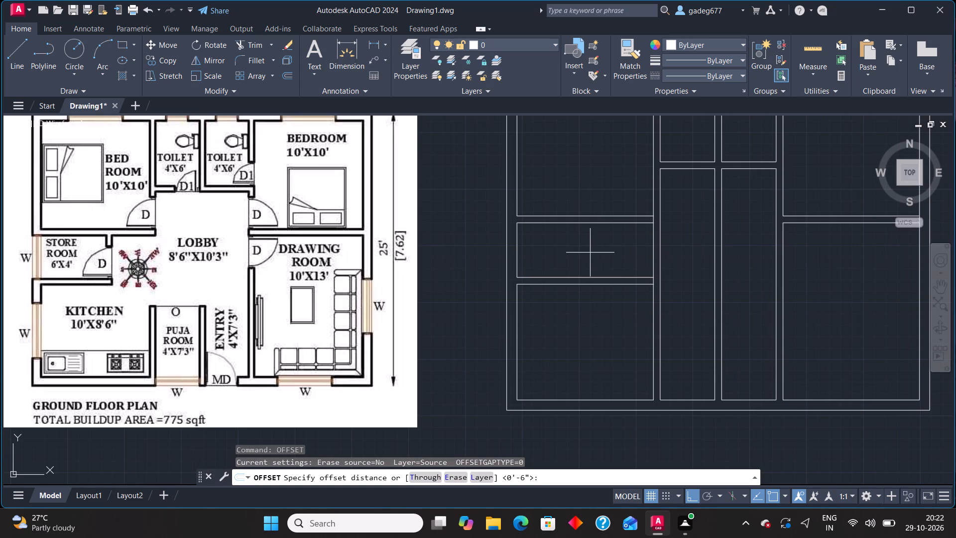
pyautogui.press('6')
pyautogui.press("'")
pyautogui.press('Return')
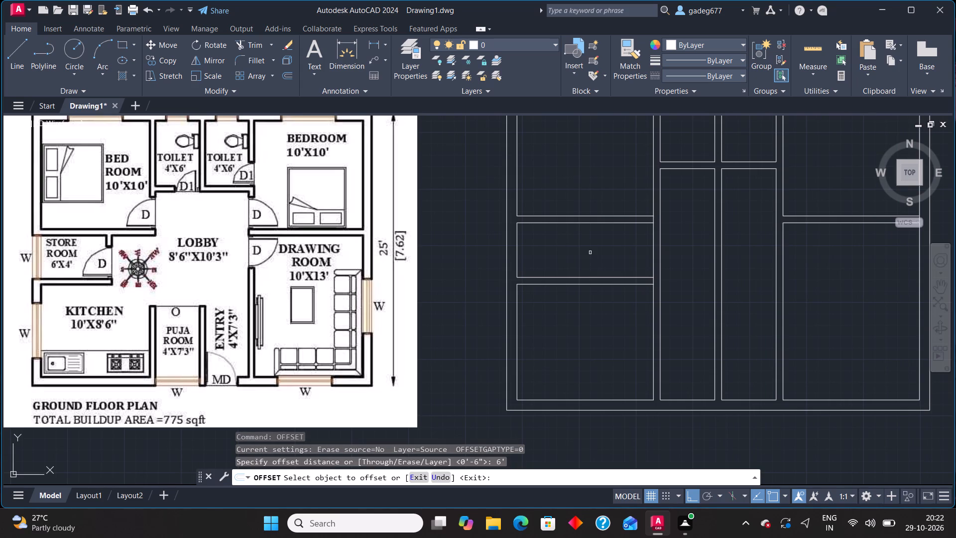
pyautogui.click(517, 250)
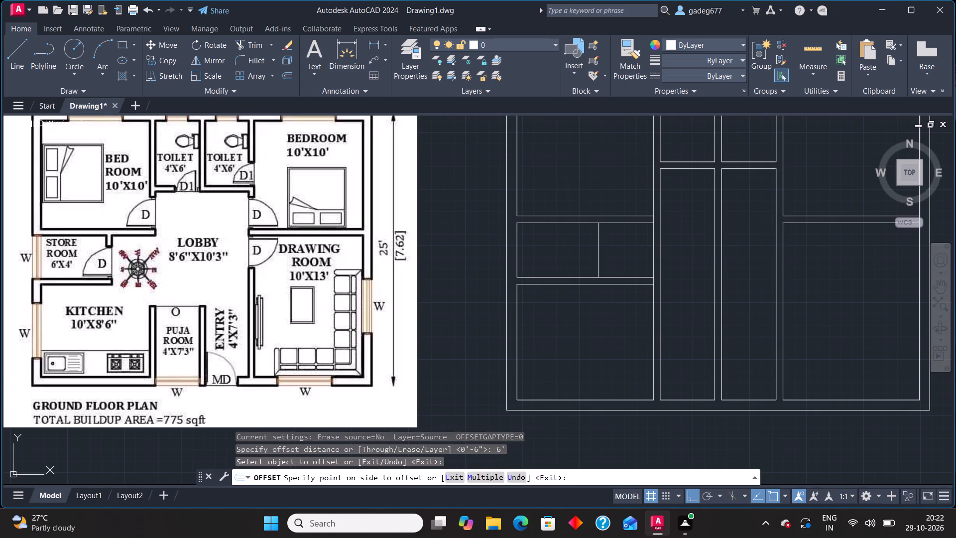
pyautogui.click(590, 243)
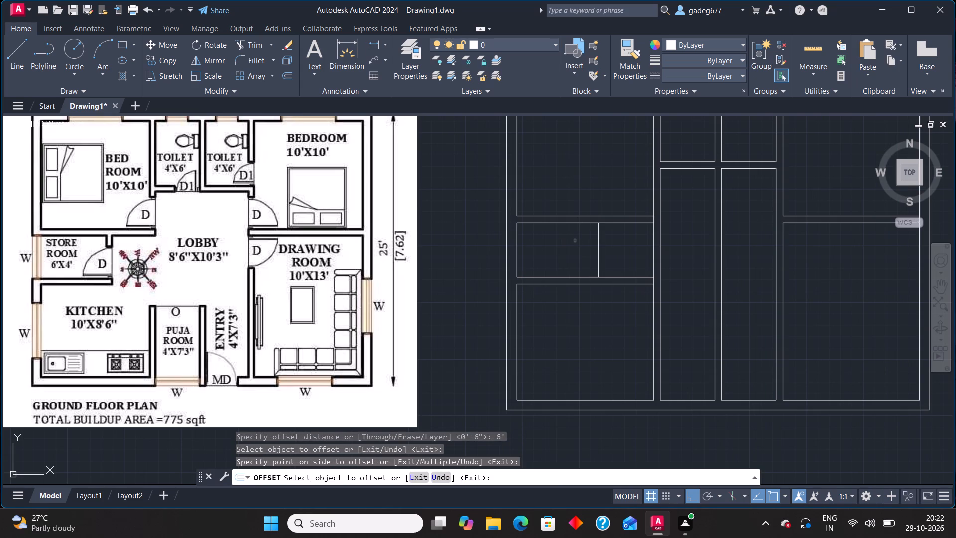
pyautogui.press('Escape')
# Offset the store room's new eastern boundary line 6" eastward to form its partition beside the lobby.
pyautogui.write('off')
pyautogui.press('Return')
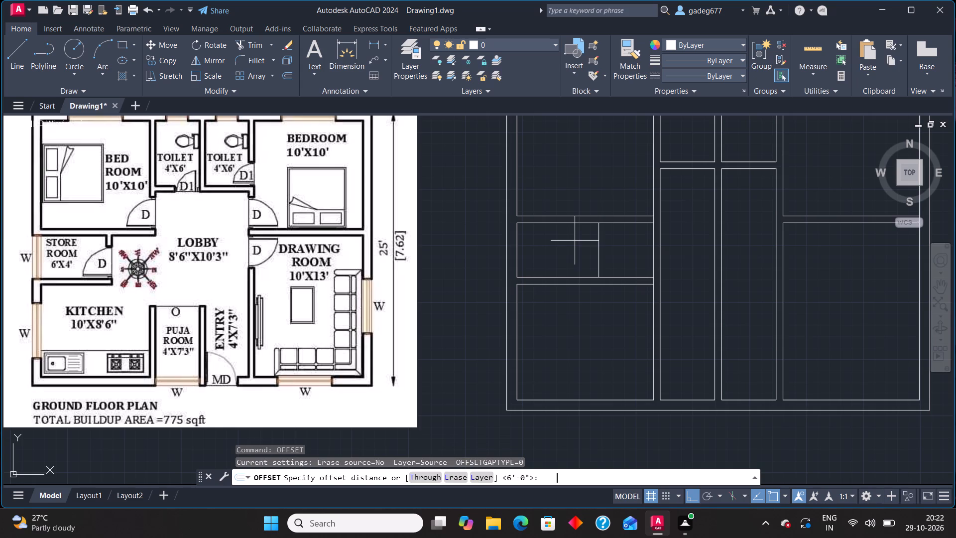
pyautogui.write('6"')
pyautogui.press('Return')
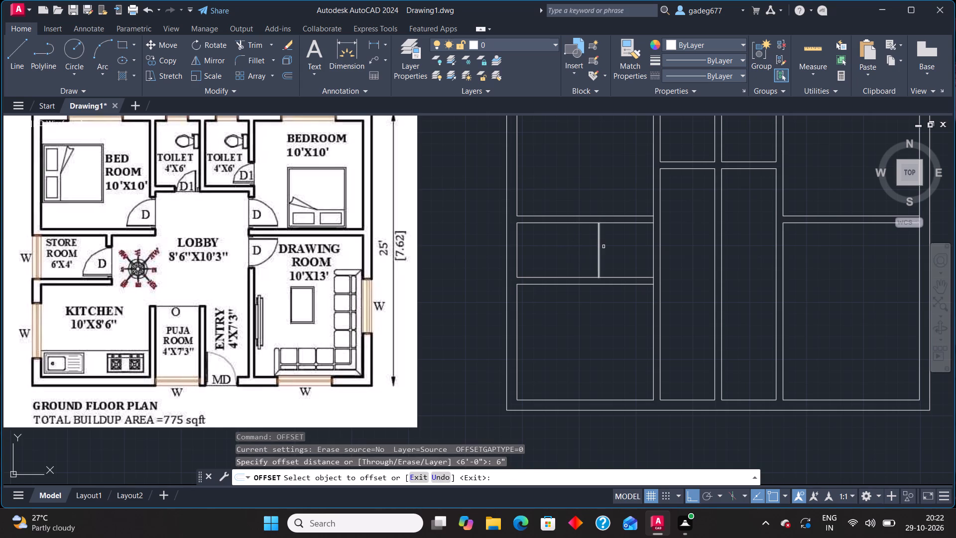
pyautogui.click(598, 248)
pyautogui.click(645, 236)
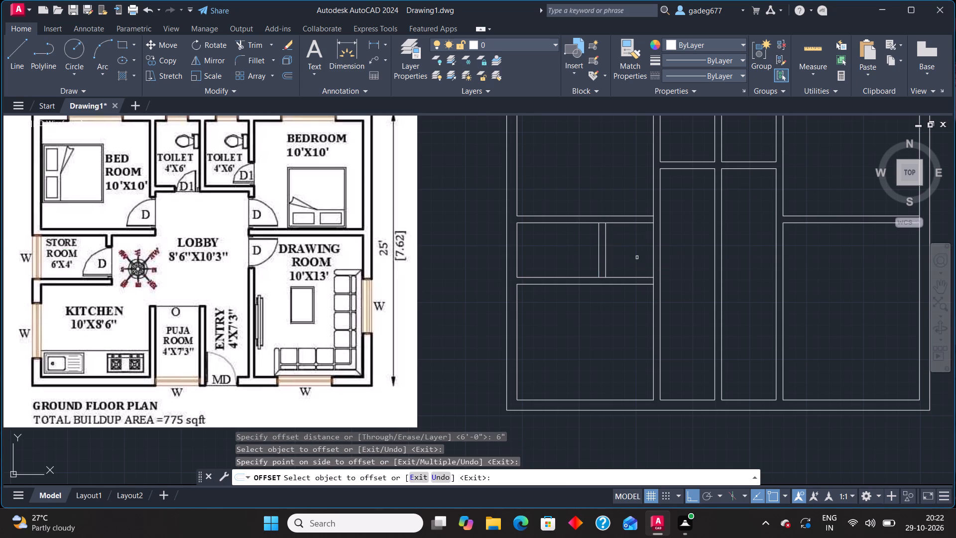
pyautogui.press('Escape')
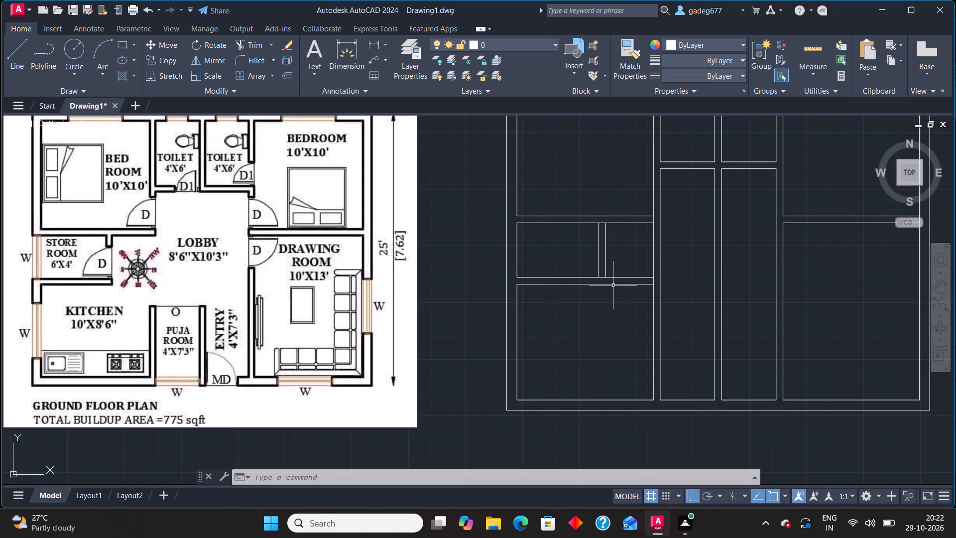
# Stretch the lower end of the store room partition's east face down past both faces of the kitchen partition.
pyautogui.scroll(1, 608, 273)
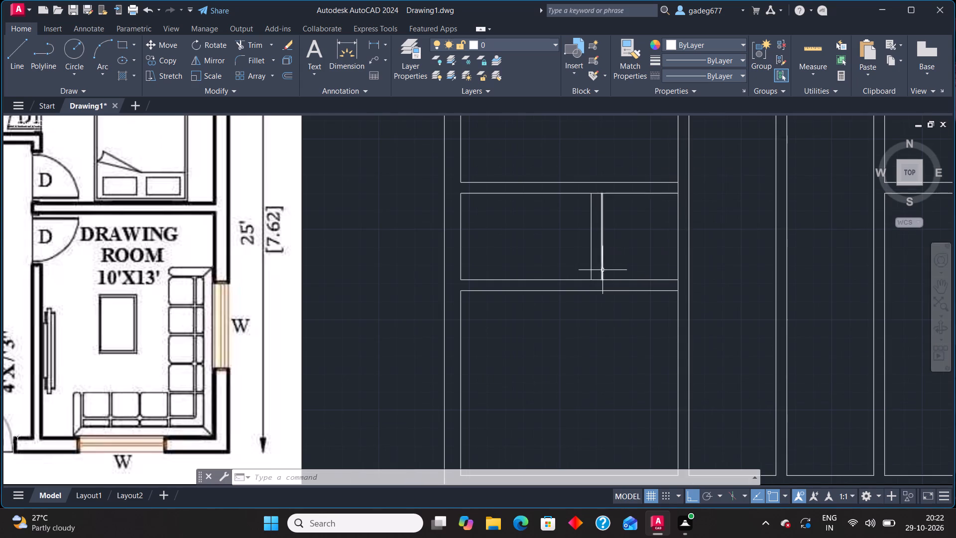
pyautogui.click(601, 269)
pyautogui.click(601, 281)
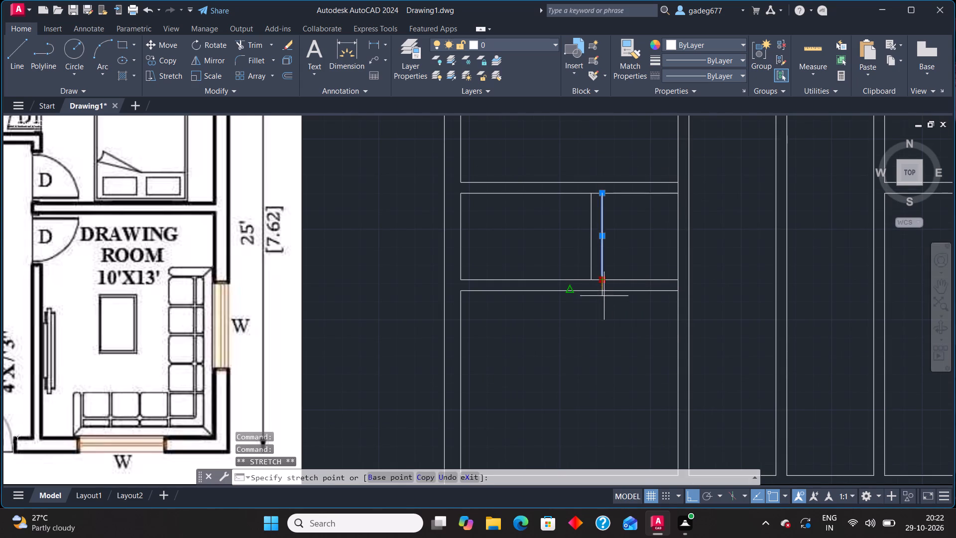
pyautogui.click(606, 318)
pyautogui.press('Escape')
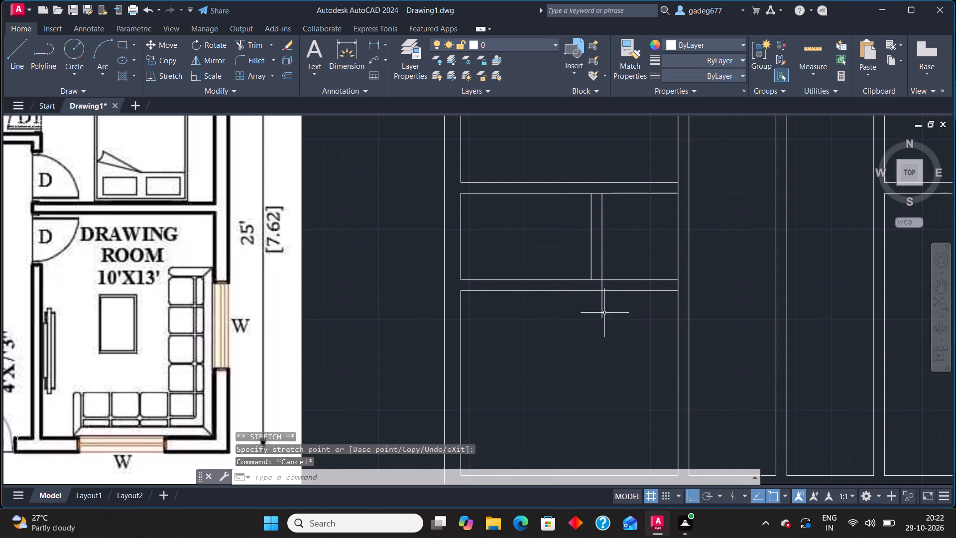
# Stretch the east end of the western bedroom's bottom partition lower face about 1'-2" eastward, across the vertical partition.
pyautogui.scroll(-2, 639, 262)
pyautogui.scroll(1, 633, 243)
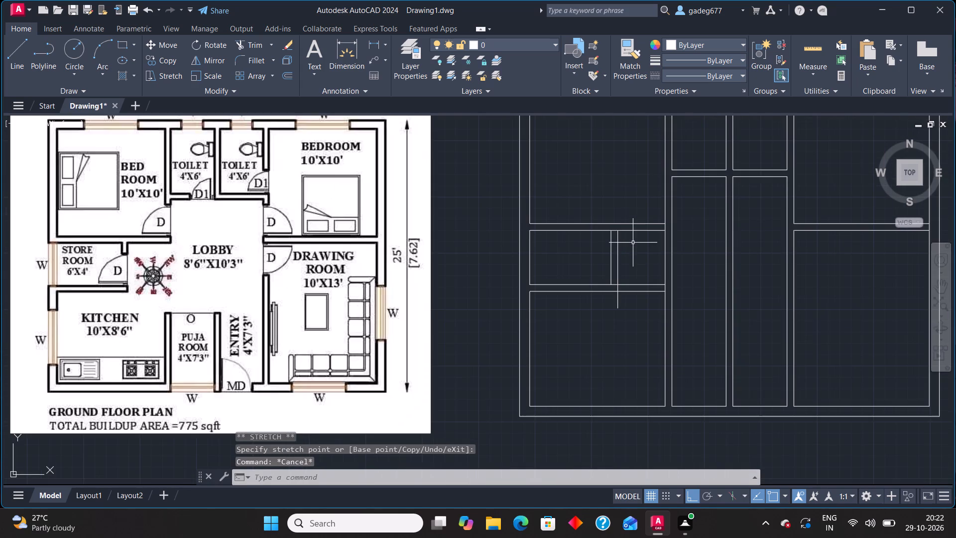
pyautogui.moveTo(638, 253); pyautogui.dragTo(617, 310, button='middle')
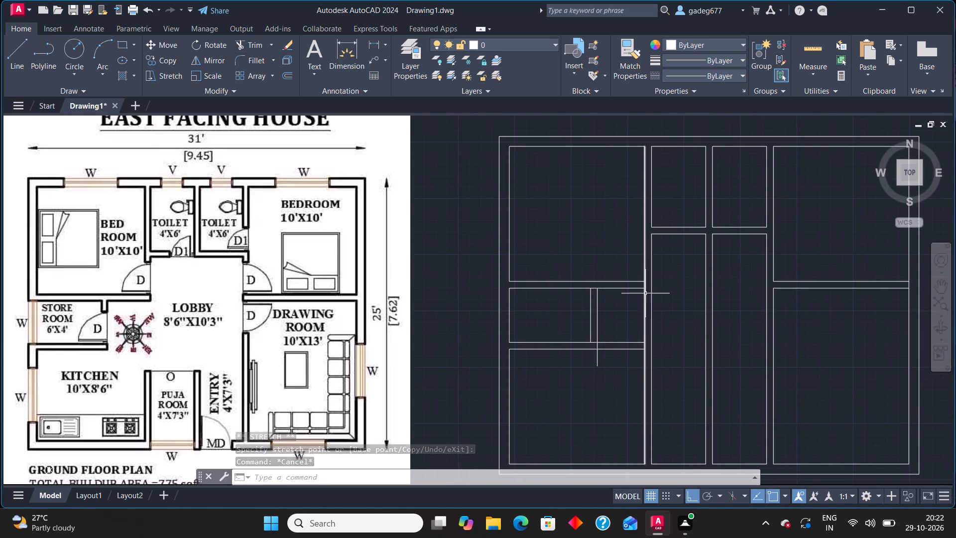
pyautogui.click(644, 294)
pyautogui.press('Escape')
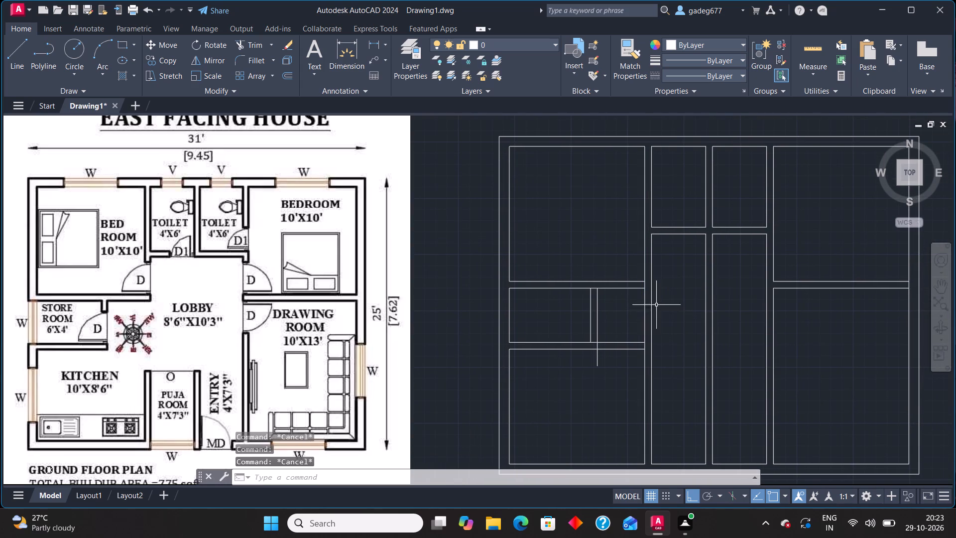
pyautogui.click(638, 289)
pyautogui.click(646, 290)
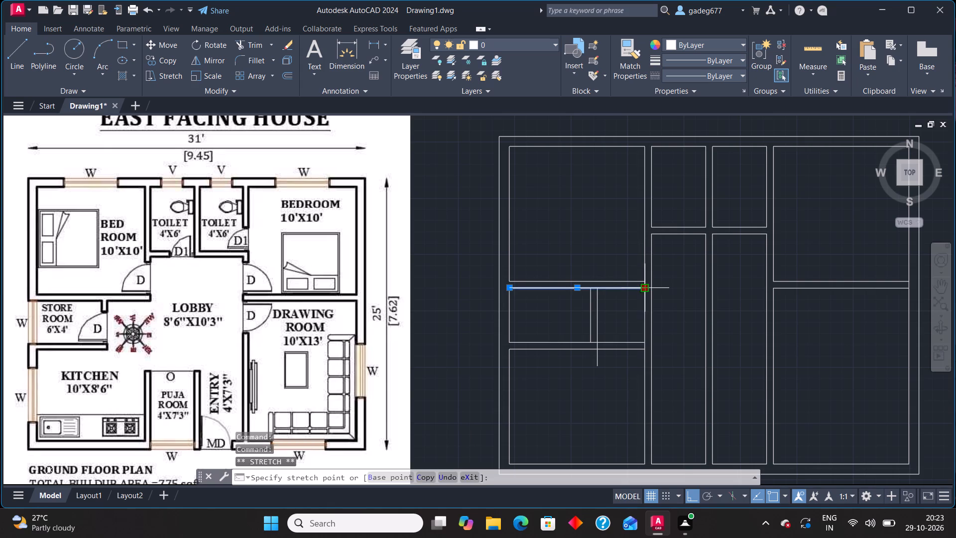
pyautogui.scroll(3, 655, 289)
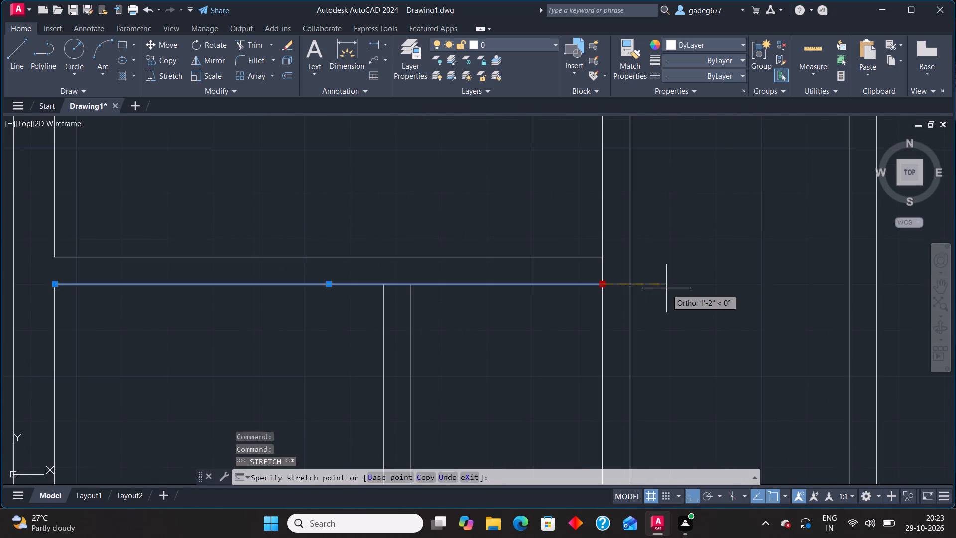
pyautogui.click(666, 289)
pyautogui.press('Escape')
# Trim the western bedroom's southeast wall corner, removing the partition lower face's east overshoot and the vertical line between the partition faces.
pyautogui.scroll(-1, 641, 315)
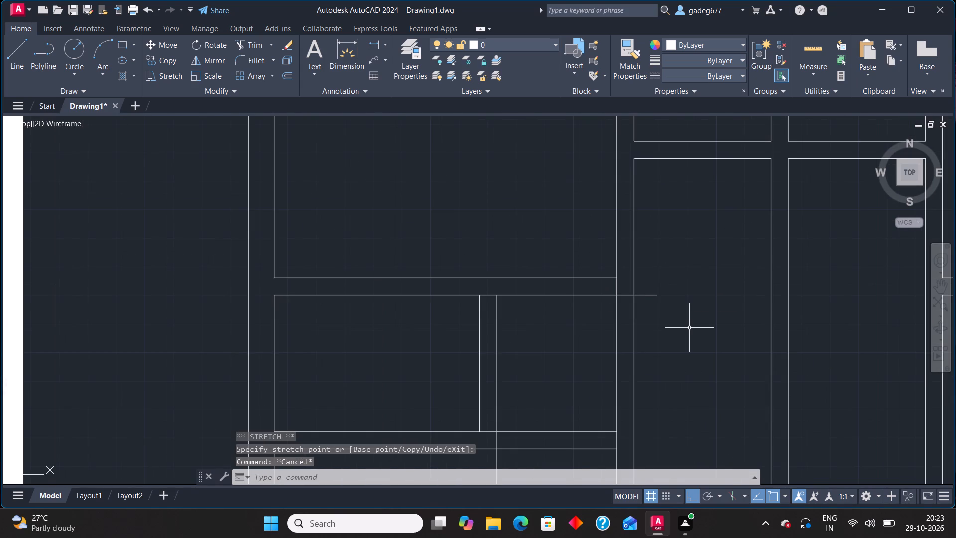
pyautogui.write('tr')
pyautogui.press('Return')
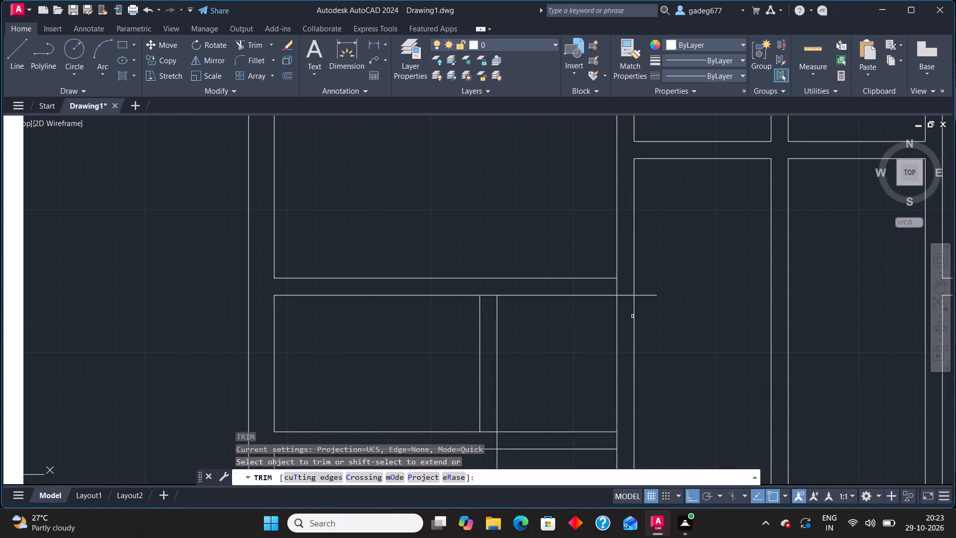
pyautogui.click(615, 289)
pyautogui.click(645, 285)
pyautogui.click(651, 309)
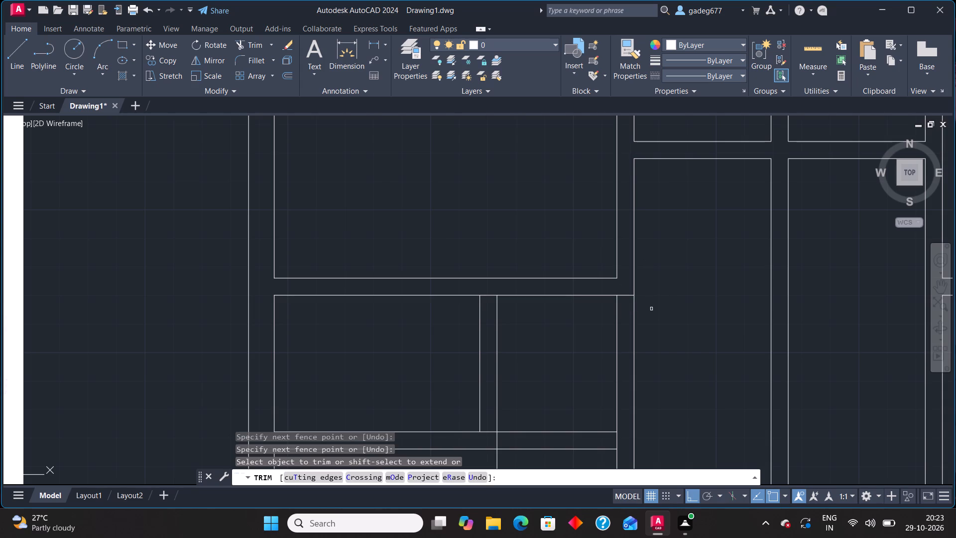
# Trim the lines crossing both ends of the store room's east partition and its overshoot below the kitchen partition.
pyautogui.click(487, 297)
pyautogui.click(492, 434)
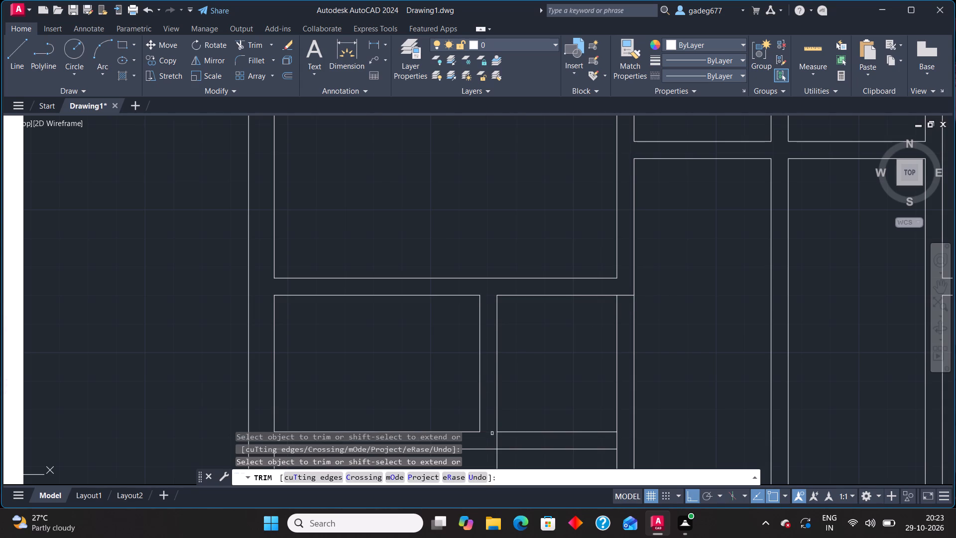
pyautogui.scroll(-1, 524, 405)
pyautogui.moveTo(525, 403); pyautogui.dragTo(526, 289, button='middle')
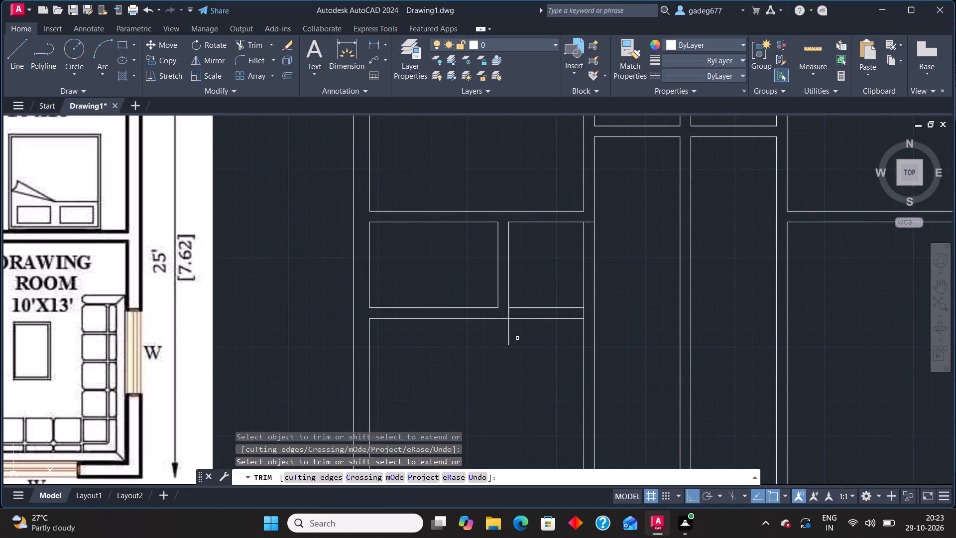
pyautogui.click(517, 339)
pyautogui.click(504, 346)
# Trim away both faces of the kitchen partition between the store room's east partition and the wall beside the lobby.
pyautogui.scroll(-2, 516, 345)
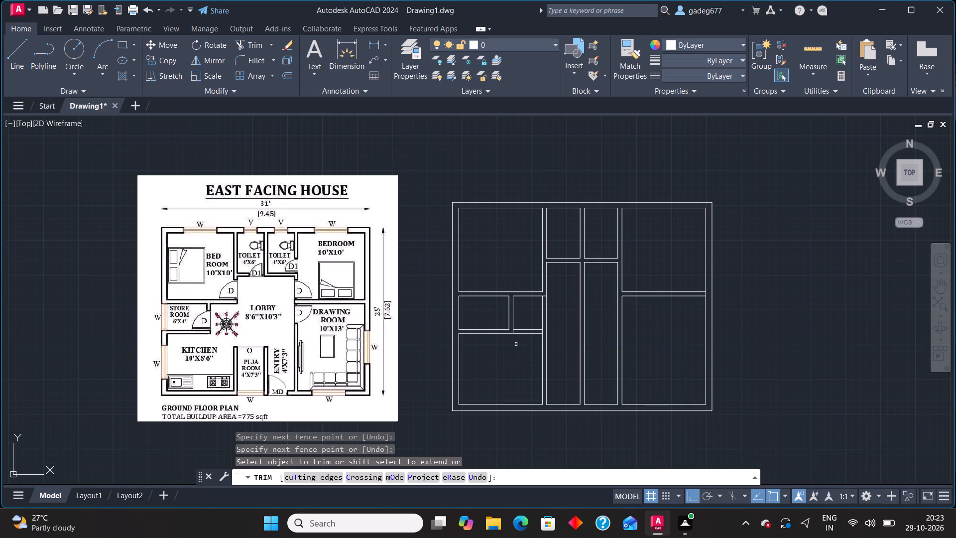
pyautogui.scroll(2, 516, 345)
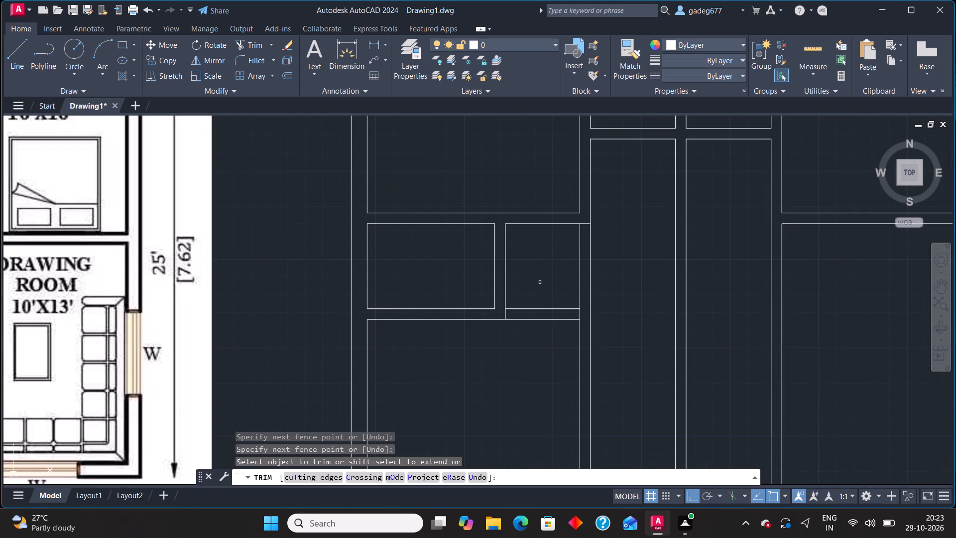
pyautogui.click(540, 283)
pyautogui.click(532, 357)
# Remove the western piece of the toilets' bottom partition lower face and stretch the eastern piece west to the lobby's west wall line.
pyautogui.scroll(-2, 532, 357)
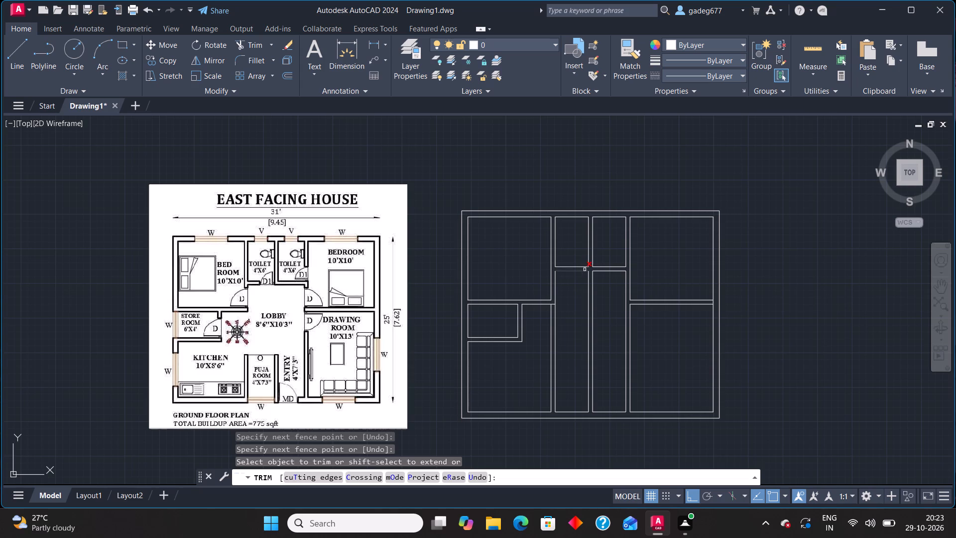
pyautogui.click(585, 270)
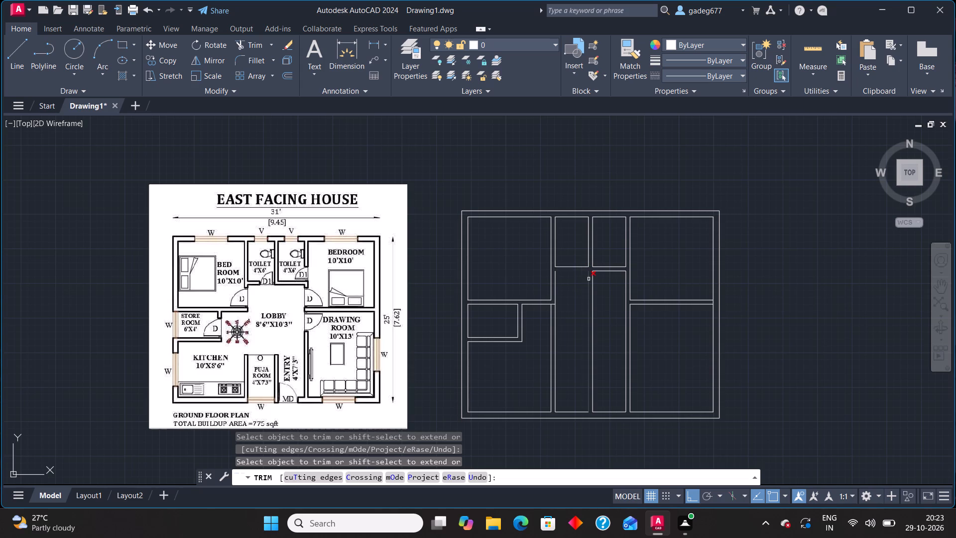
pyautogui.press('Escape')
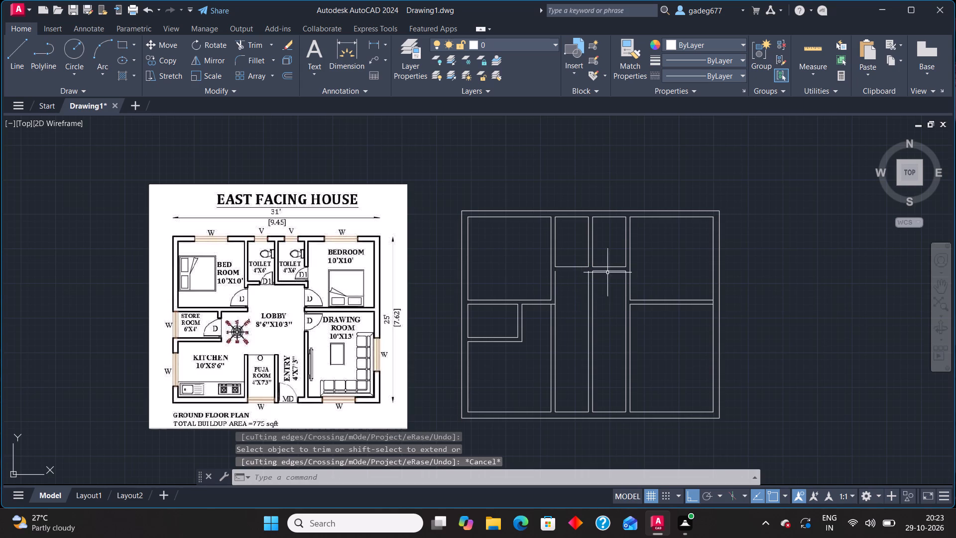
pyautogui.click(606, 271)
pyautogui.click(594, 270)
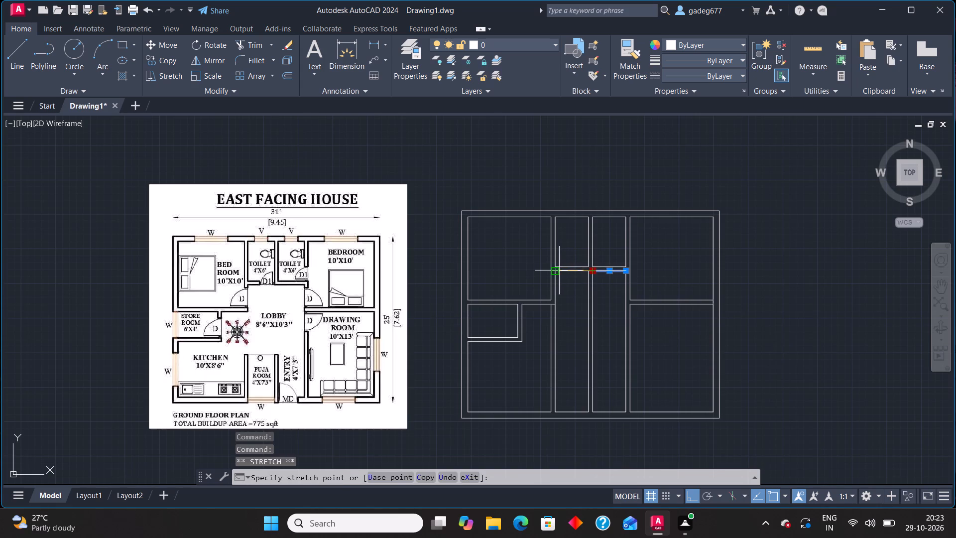
pyautogui.click(558, 271)
pyautogui.press('Escape')
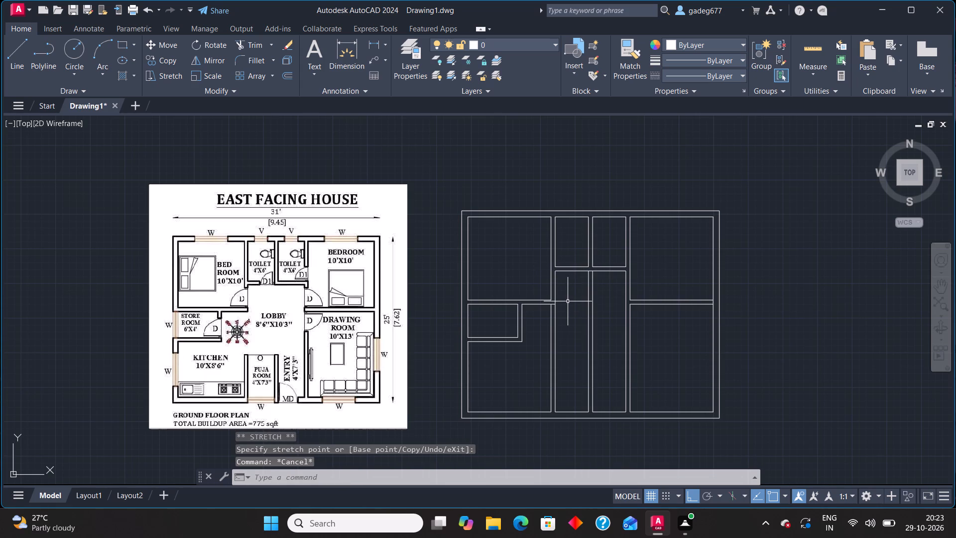
# Offset the puja room's bottom inner wall line 7'3" upward to mark the room's depth.
pyautogui.moveTo(566, 303); pyautogui.dragTo(581, 258, button='middle')
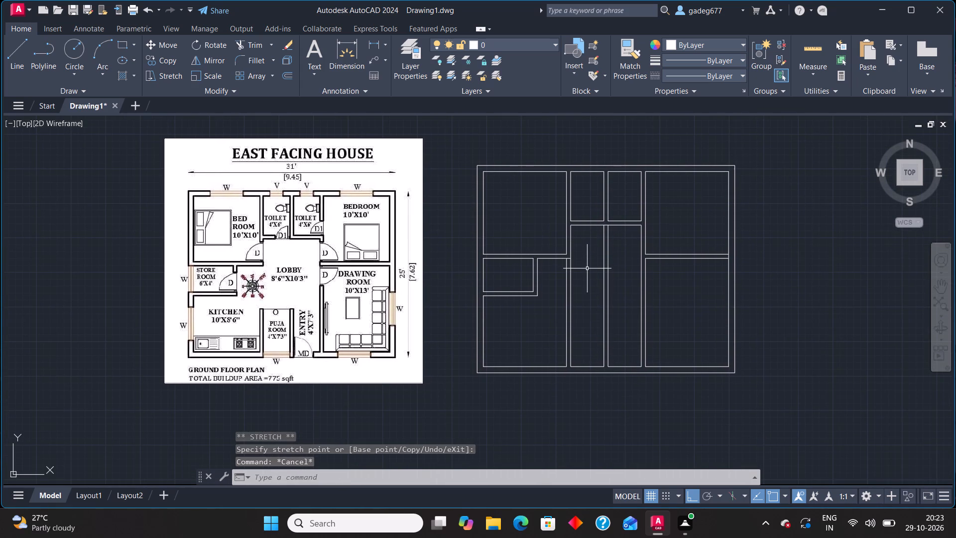
pyautogui.write('off')
pyautogui.press('Return')
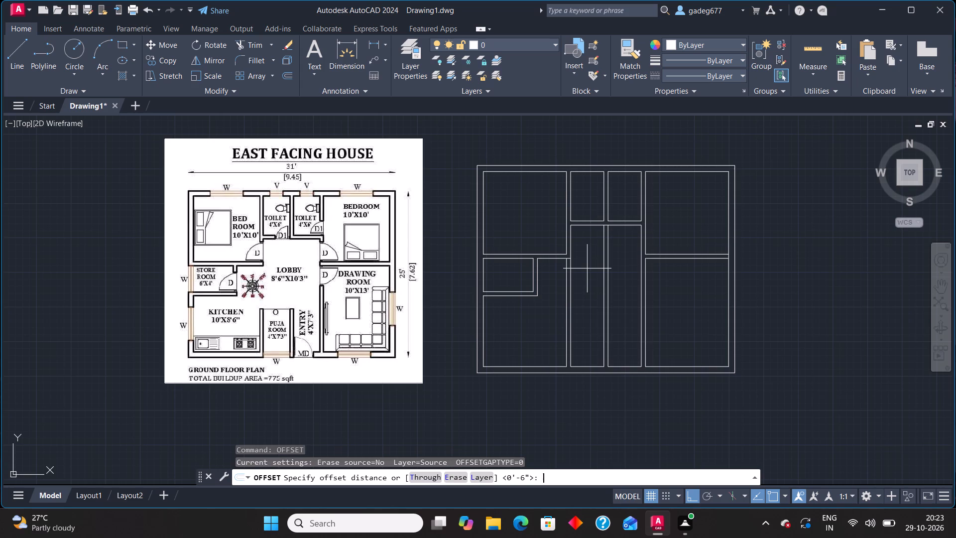
pyautogui.write("7'")
pyautogui.press('9')
pyautogui.press('BackSpace')
pyautogui.write('3"')
pyautogui.press('Return')
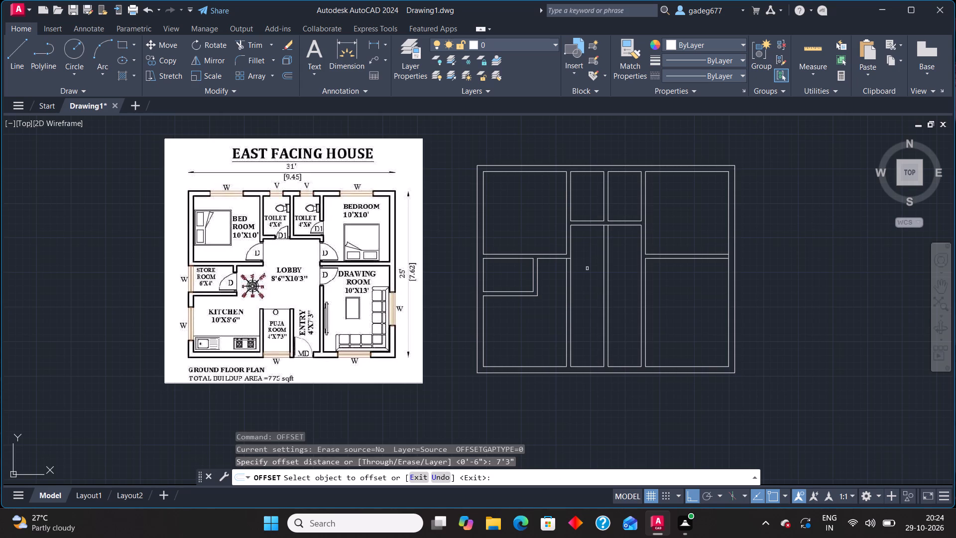
pyautogui.click(587, 368)
pyautogui.click(588, 320)
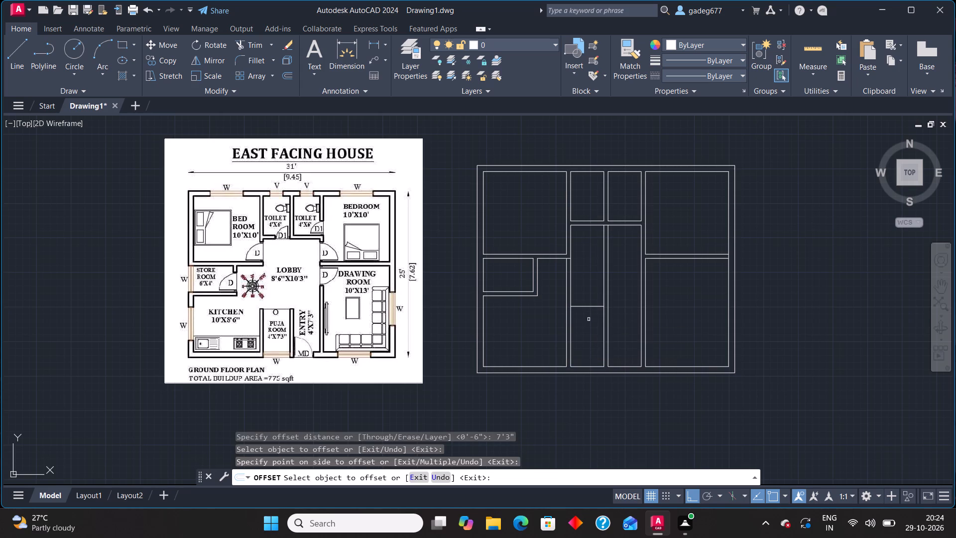
pyautogui.press('Escape')
# Stretch both ends of the puja room's top line outward past both faces of its side partitions.
pyautogui.scroll(2, 582, 306)
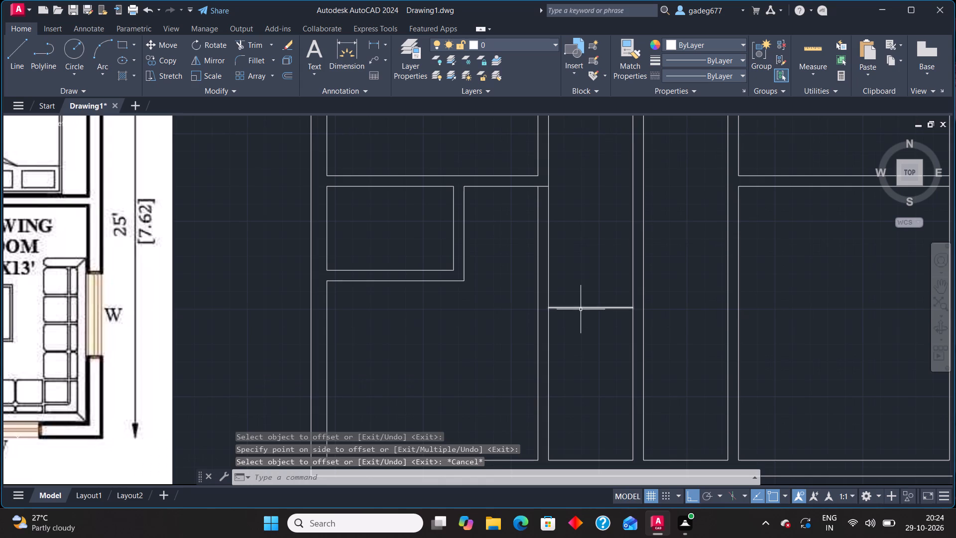
pyautogui.click(581, 308)
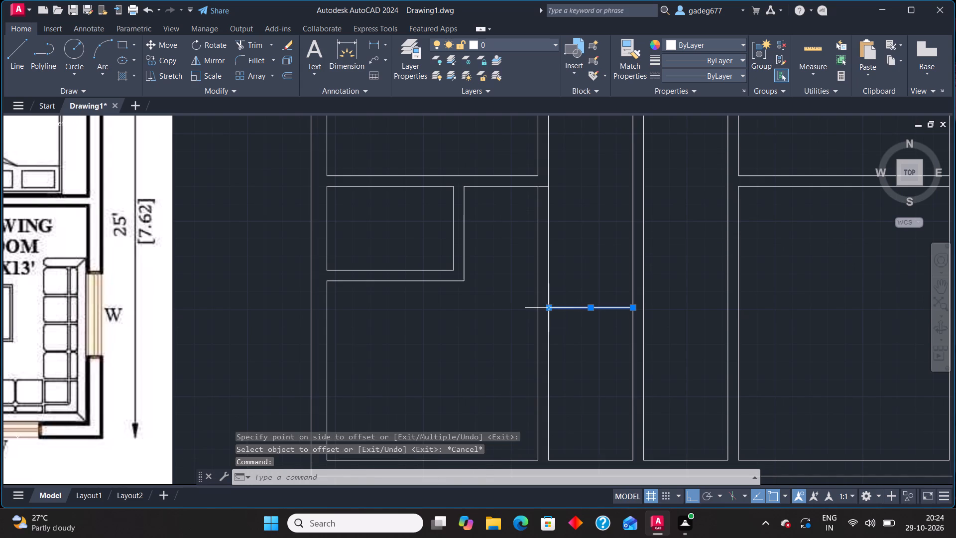
pyautogui.click(551, 308)
pyautogui.click(525, 308)
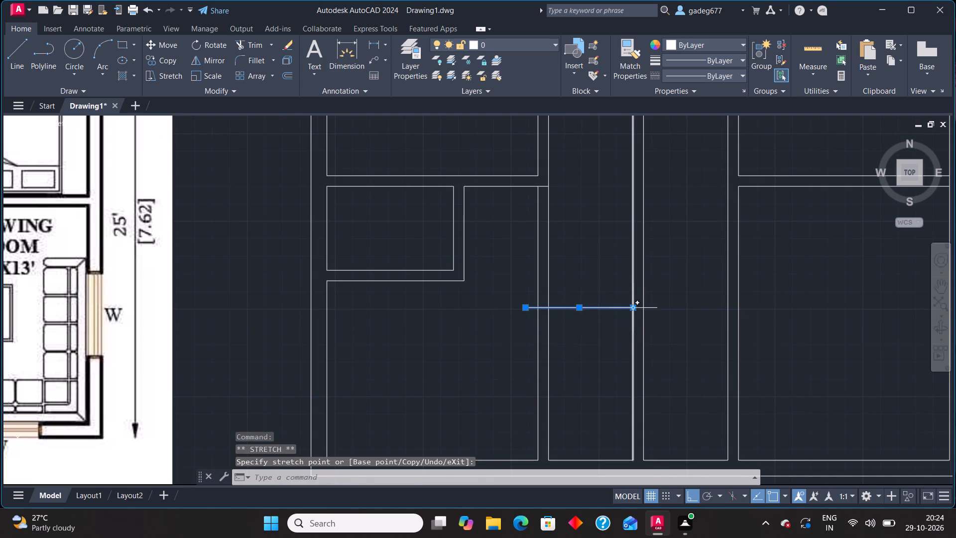
pyautogui.click(634, 308)
pyautogui.click(658, 308)
pyautogui.press('Escape')
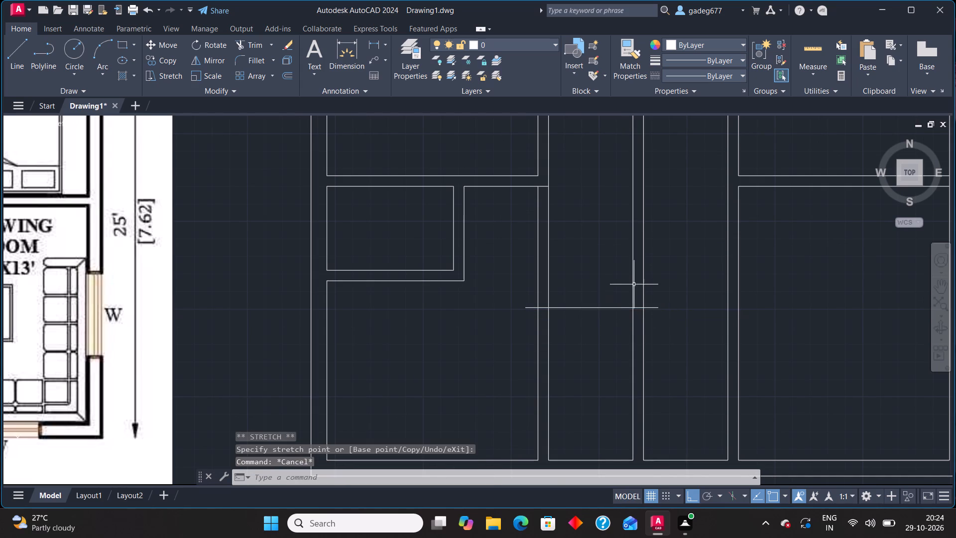
# Trim the puja room's side partitions above its top line and the line's overshoots at both ends to open up the lobby.
pyautogui.scroll(-2, 635, 284)
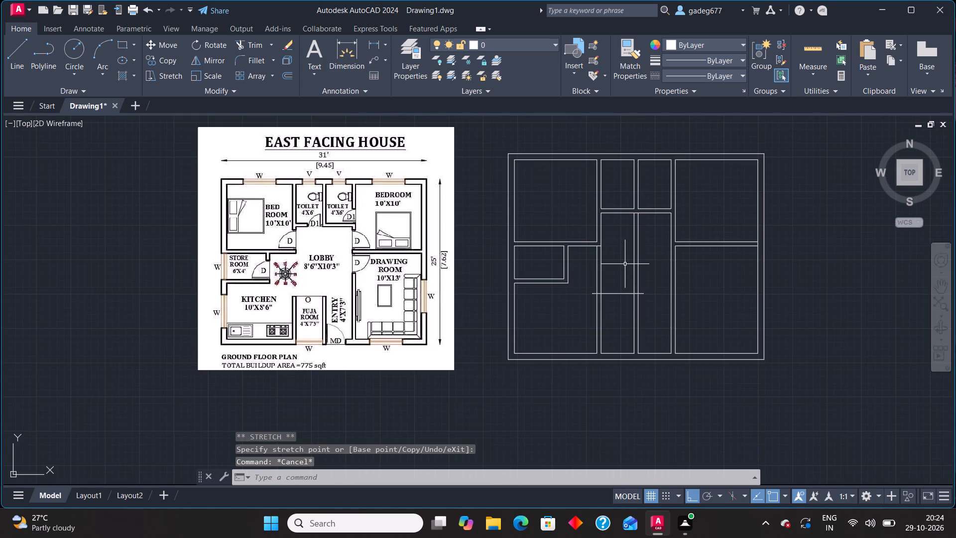
pyautogui.write('tr')
pyautogui.press('Return')
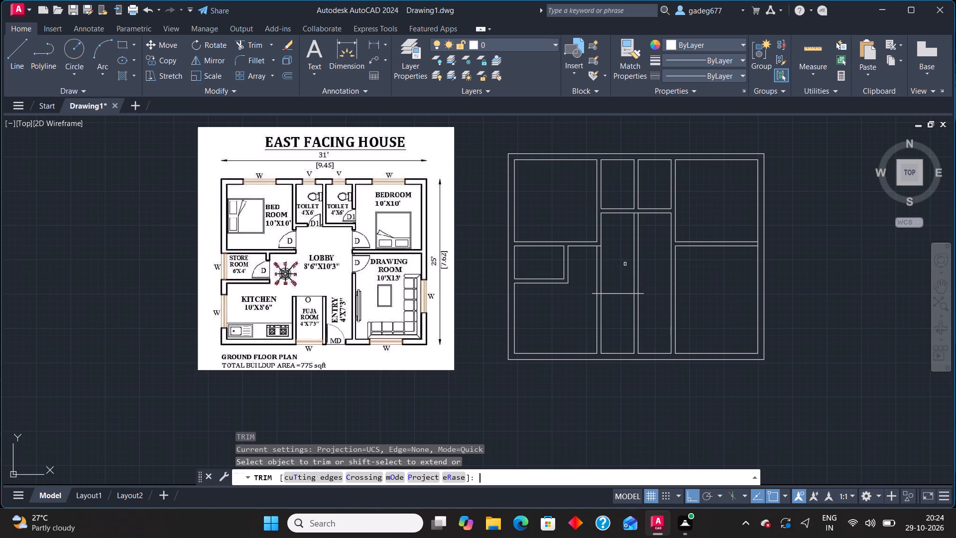
pyautogui.click(594, 294)
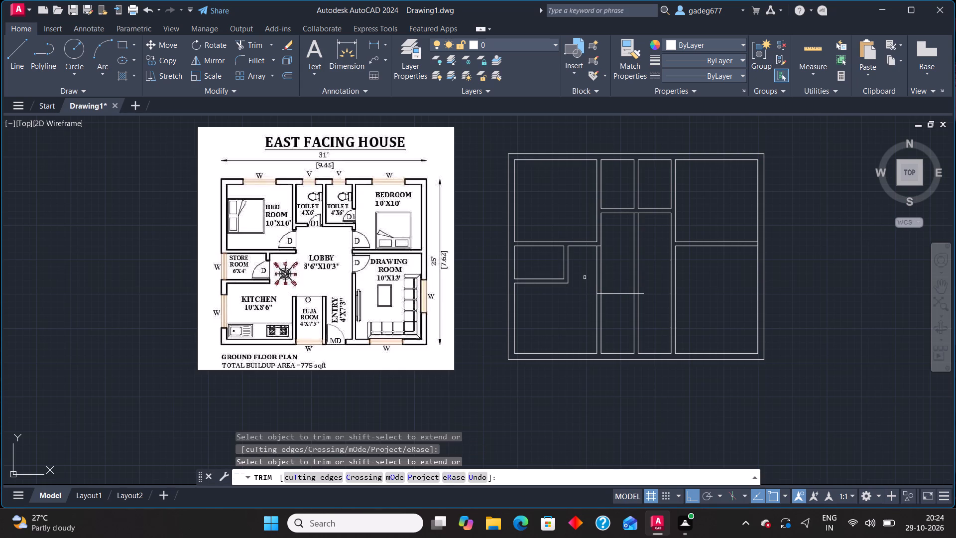
pyautogui.click(585, 278)
pyautogui.click(622, 265)
pyautogui.click(622, 265)
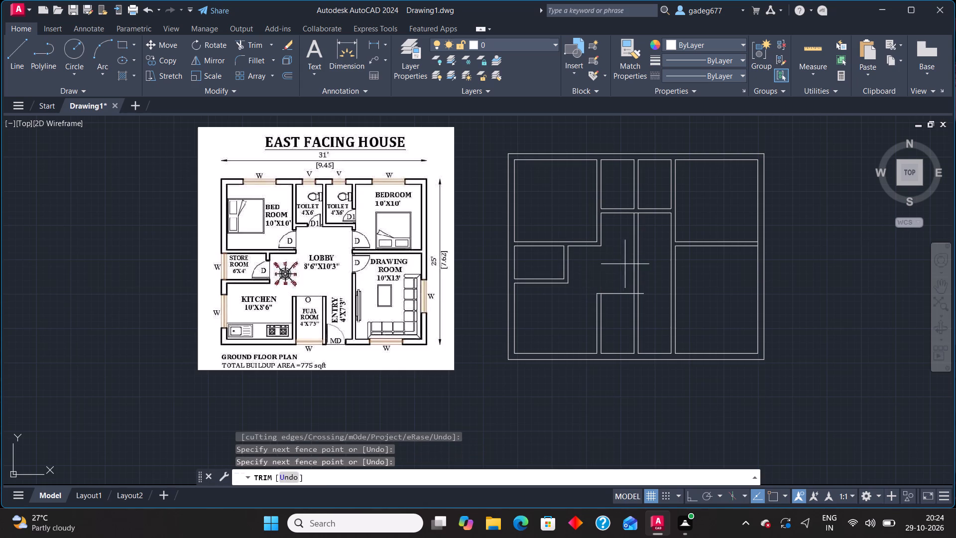
pyautogui.click(645, 255)
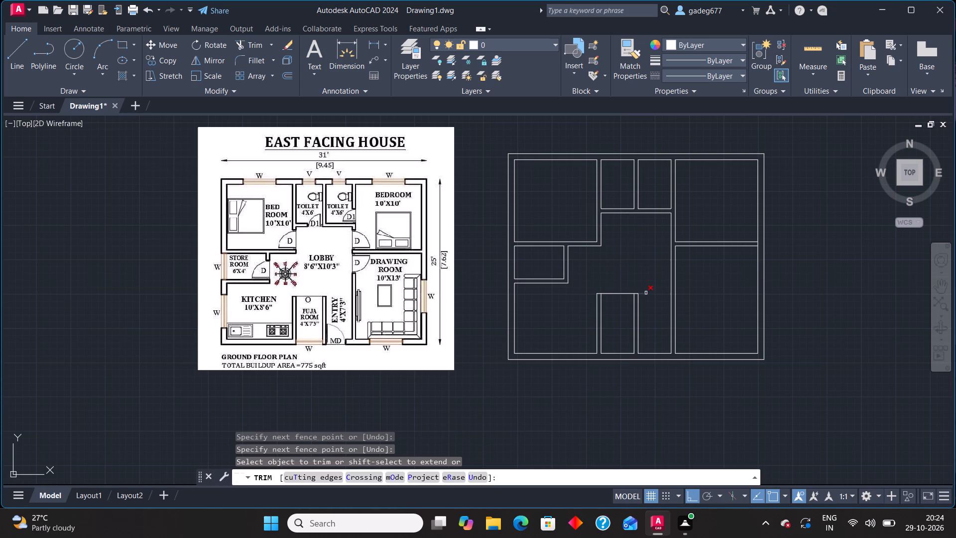
pyautogui.click(646, 293)
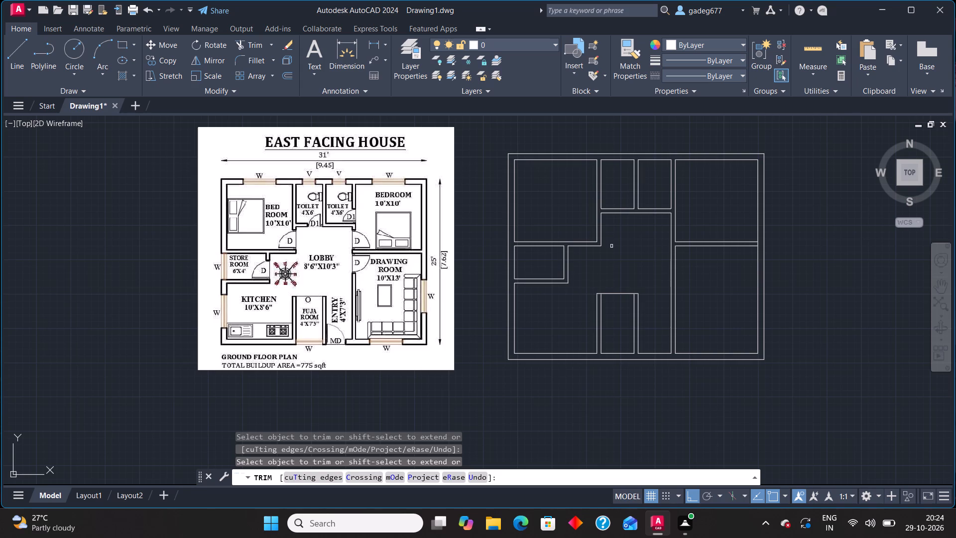
pyautogui.press('Escape')
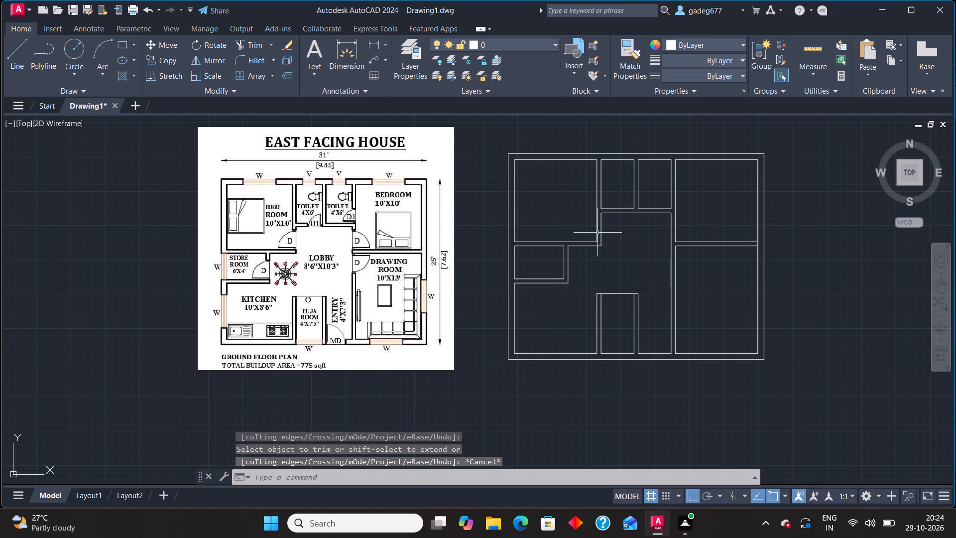
# Draw a horizontal line about 1'8" long from the lobby's northwest corner westward across the west bedroom's east partition.
pyautogui.scroll(2, 598, 217)
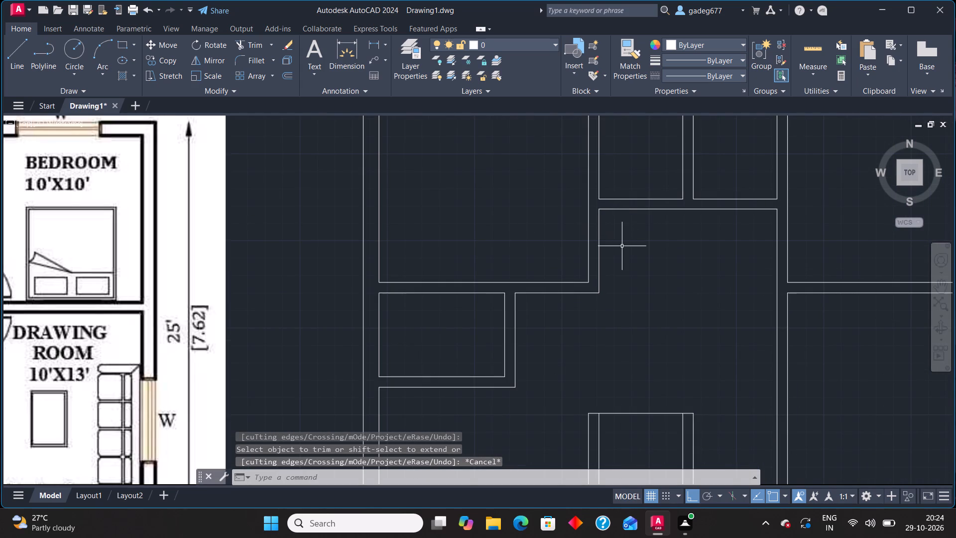
pyautogui.press('1')
pyautogui.press('BackSpace')
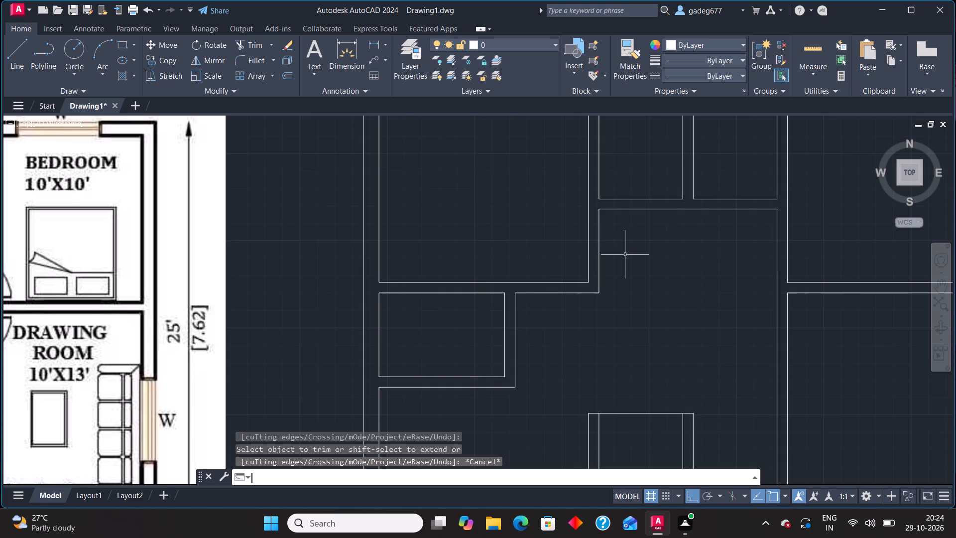
pyautogui.press('l')
pyautogui.press('Return')
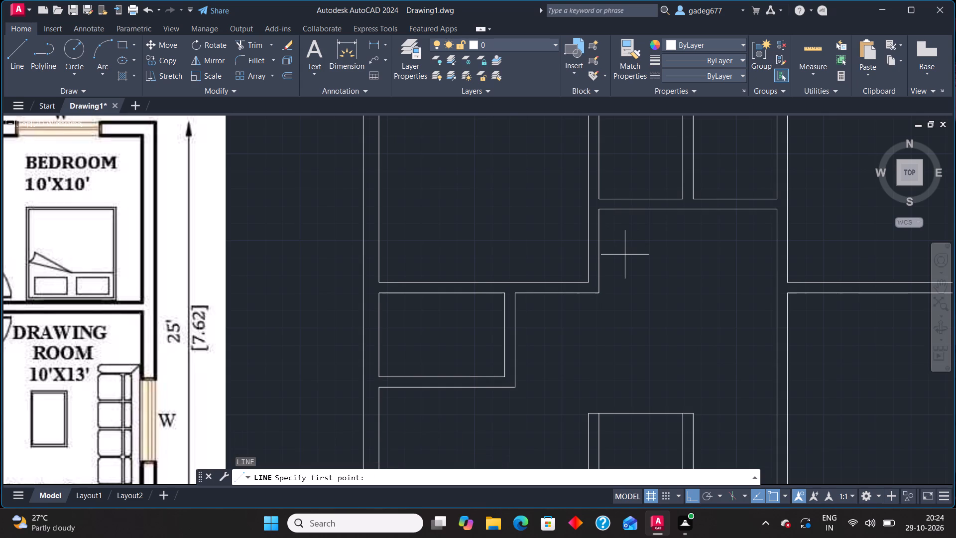
pyautogui.click(601, 206)
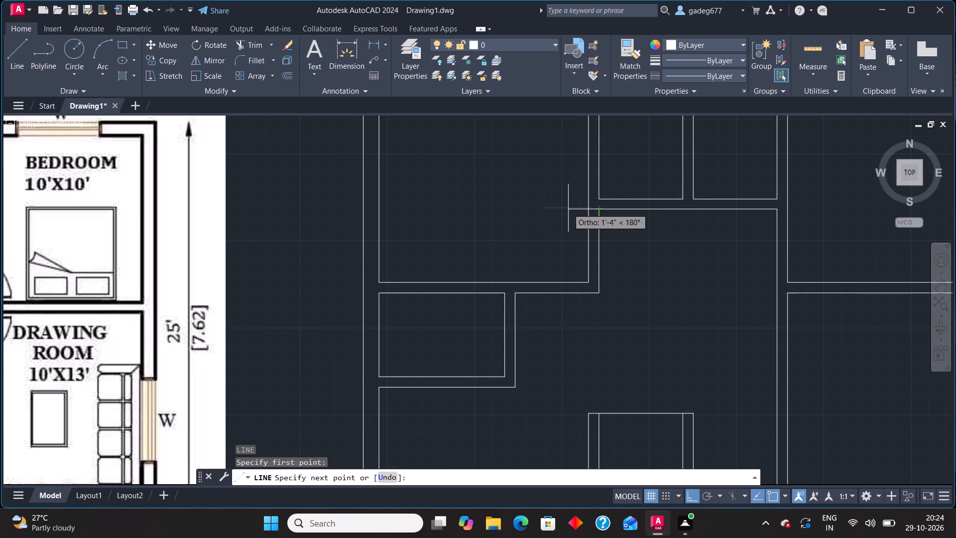
pyautogui.click(564, 208)
pyautogui.press('Escape')
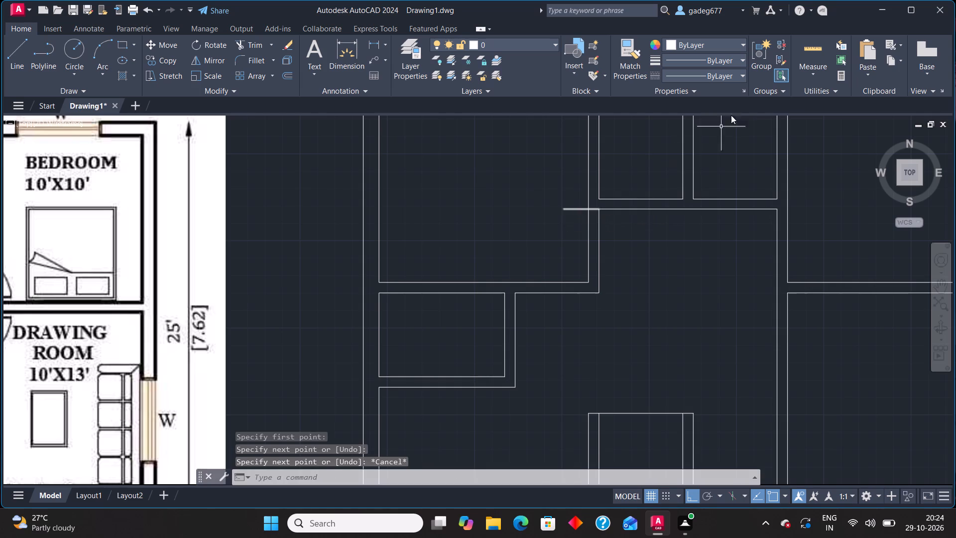
# Quick-measure the distances around the short line crossing the west bedroom's east partition.
pyautogui.click(806, 48)
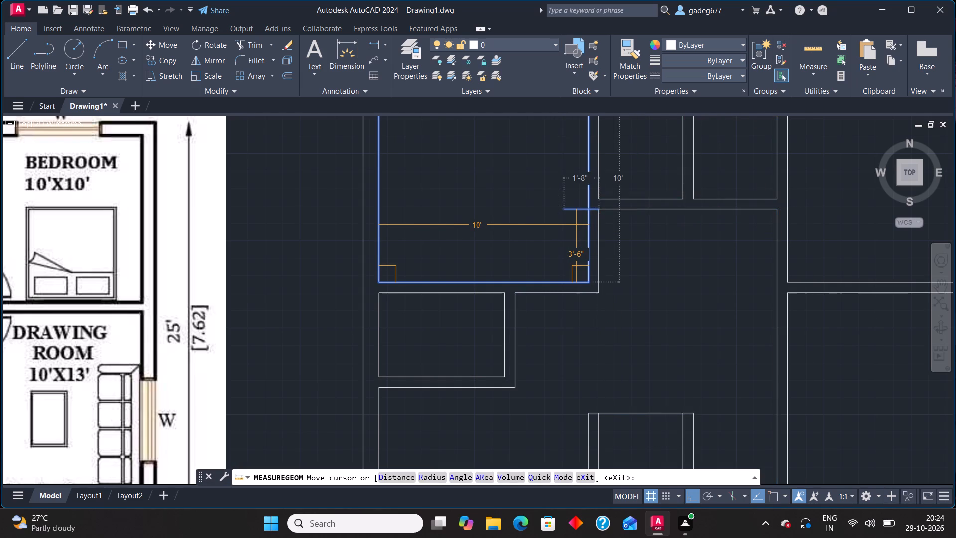
pyautogui.press('Escape')
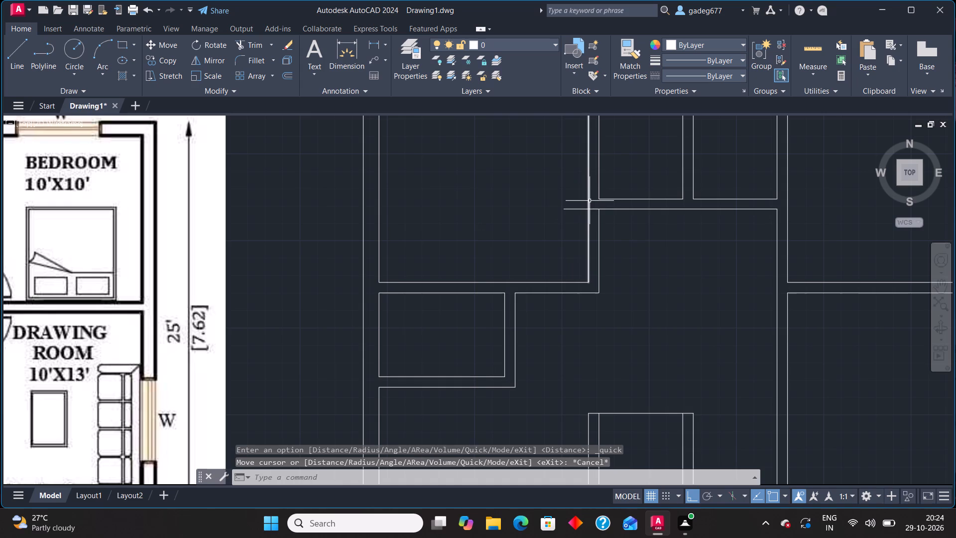
# Move the short line at the west bedroom's east partition 3" down to mark the door's upper jamb.
pyautogui.click(578, 209)
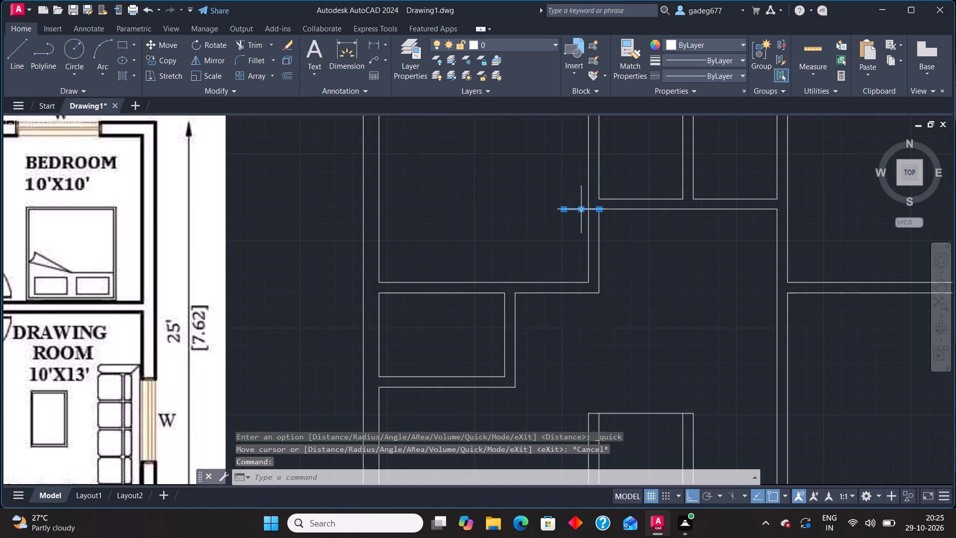
pyautogui.click(583, 209)
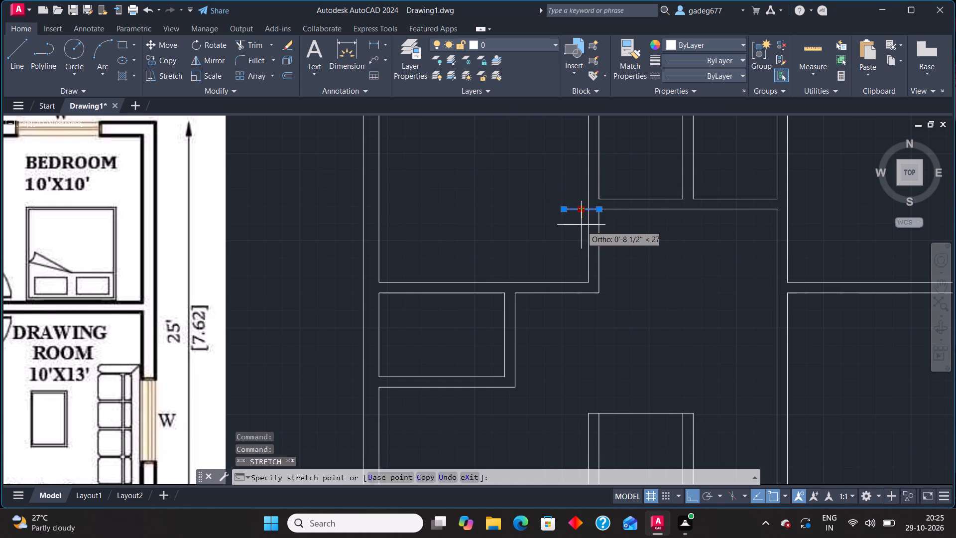
pyautogui.write('3"')
pyautogui.press('Return')
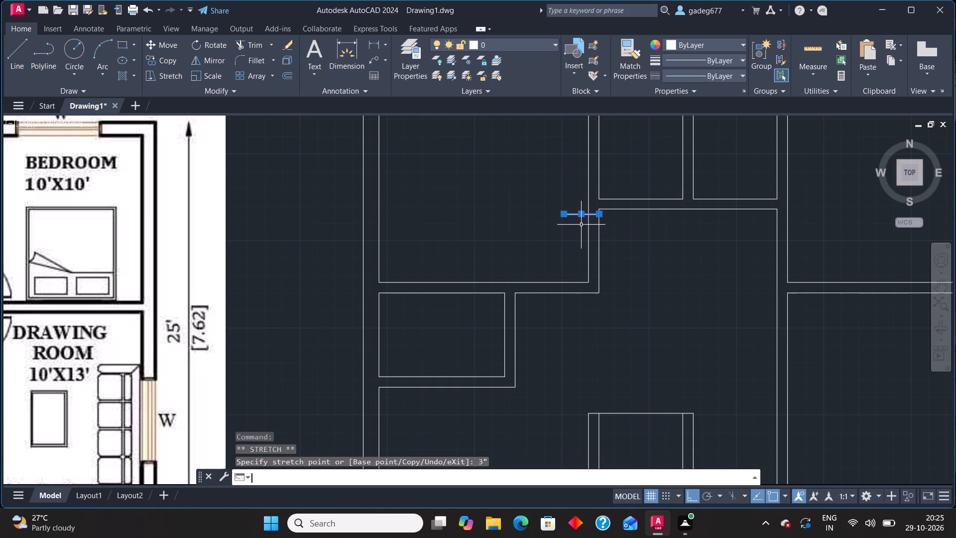
pyautogui.press('Escape')
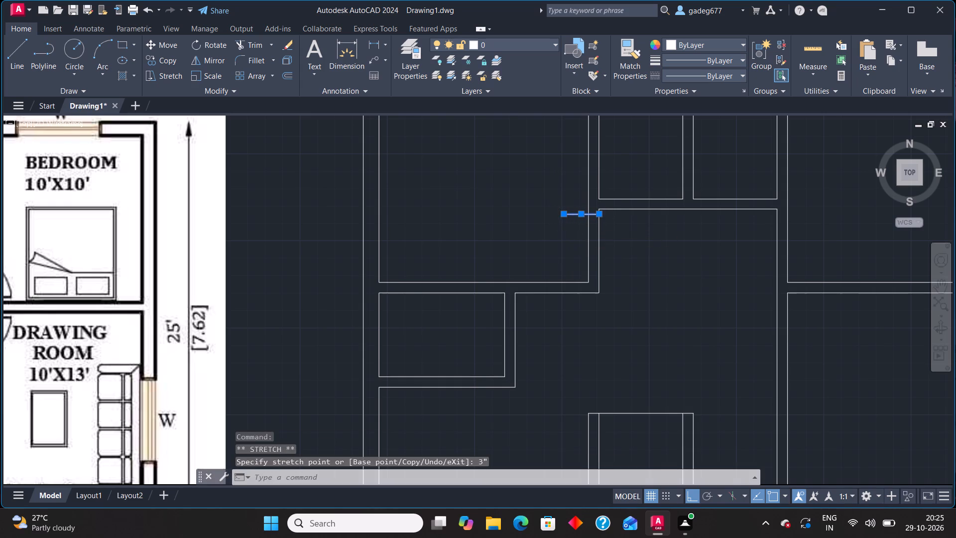
# Offset the west bedroom's upper door jamb line 3' downward to mark the door opening's width.
pyautogui.write('off')
pyautogui.press('Return')
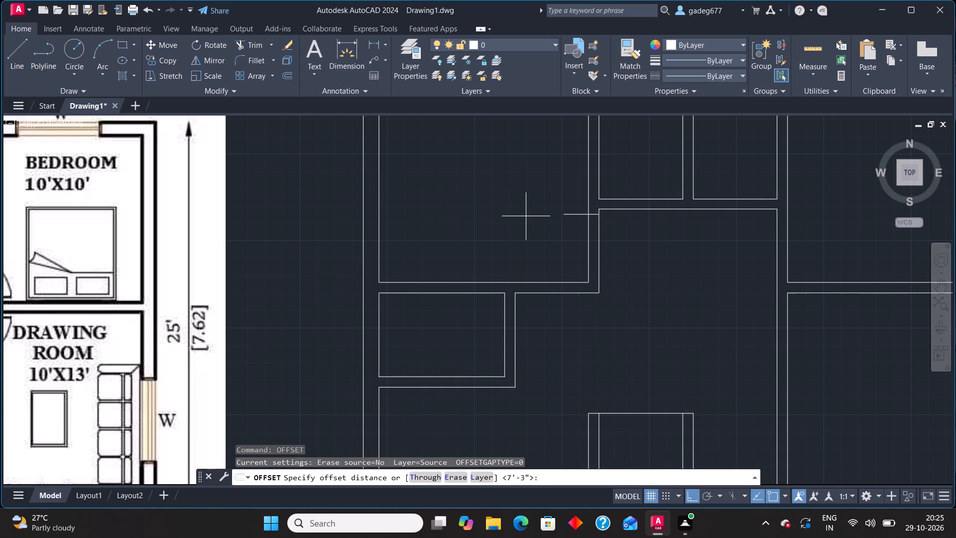
pyautogui.write("3'")
pyautogui.press('Return')
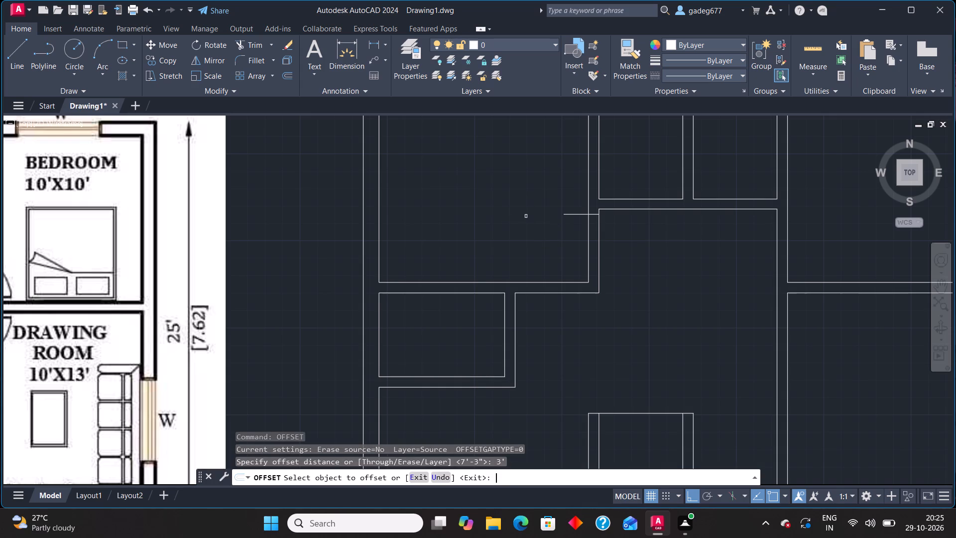
pyautogui.click(570, 215)
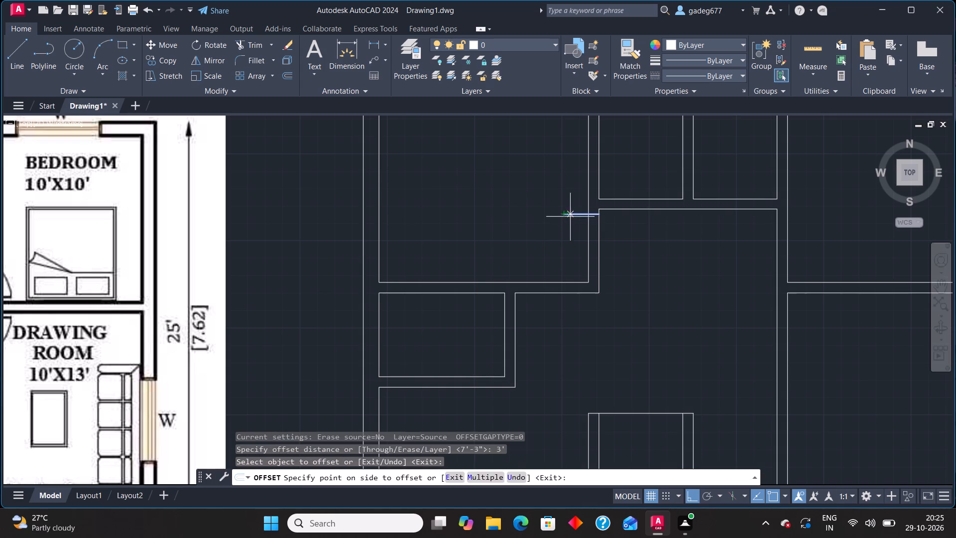
pyautogui.click(573, 255)
pyautogui.press('Escape')
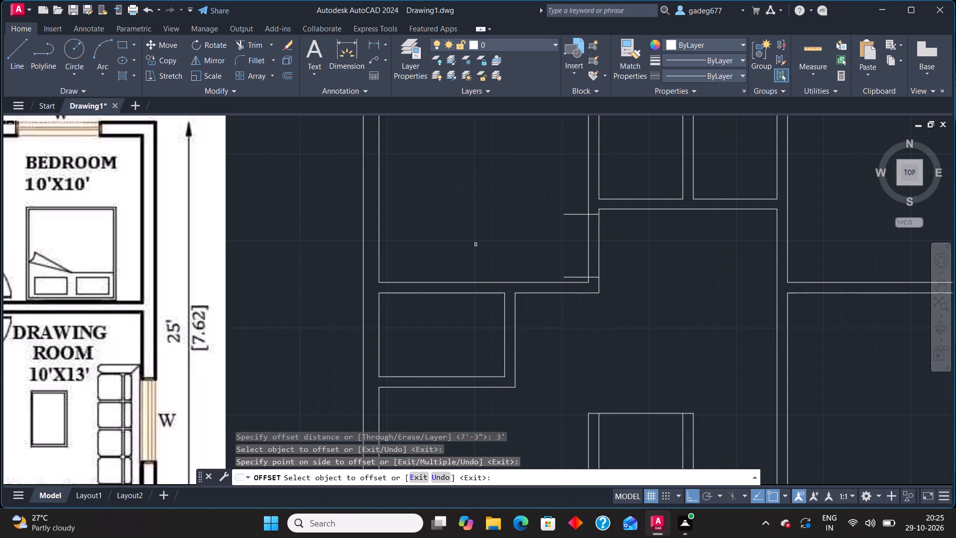
# Draw a short vertical line from the west toilet's southeast corner down across the toilets' bottom partition.
pyautogui.scroll(-1, 476, 242)
pyautogui.moveTo(474, 237); pyautogui.dragTo(498, 242, button='middle')
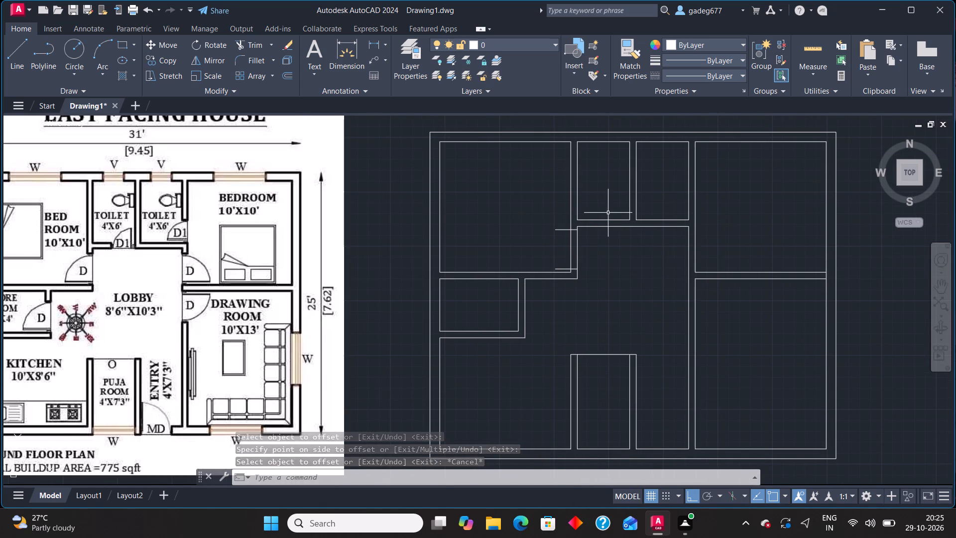
pyautogui.scroll(1, 608, 213)
pyautogui.scroll(-1, 608, 213)
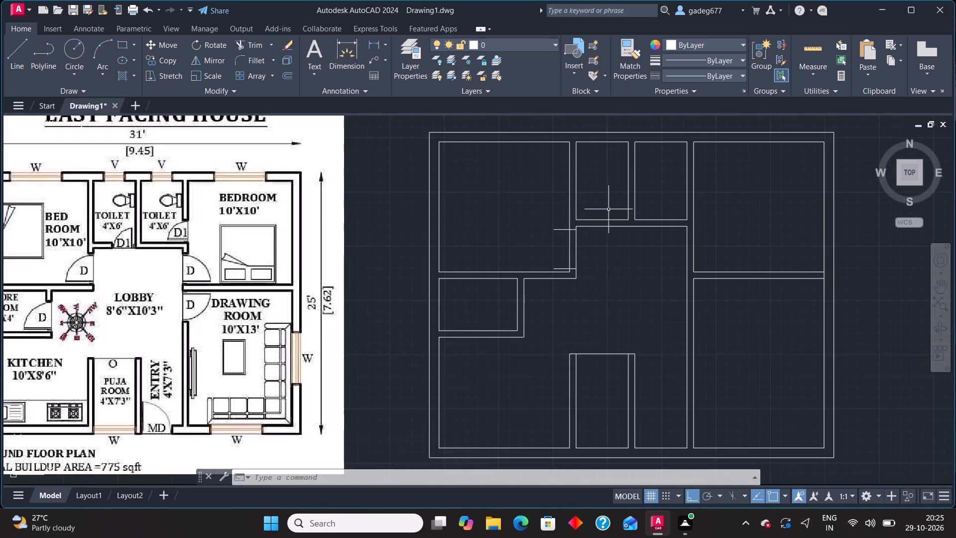
pyautogui.press('l')
pyautogui.press('Return')
pyautogui.scroll(3, 615, 212)
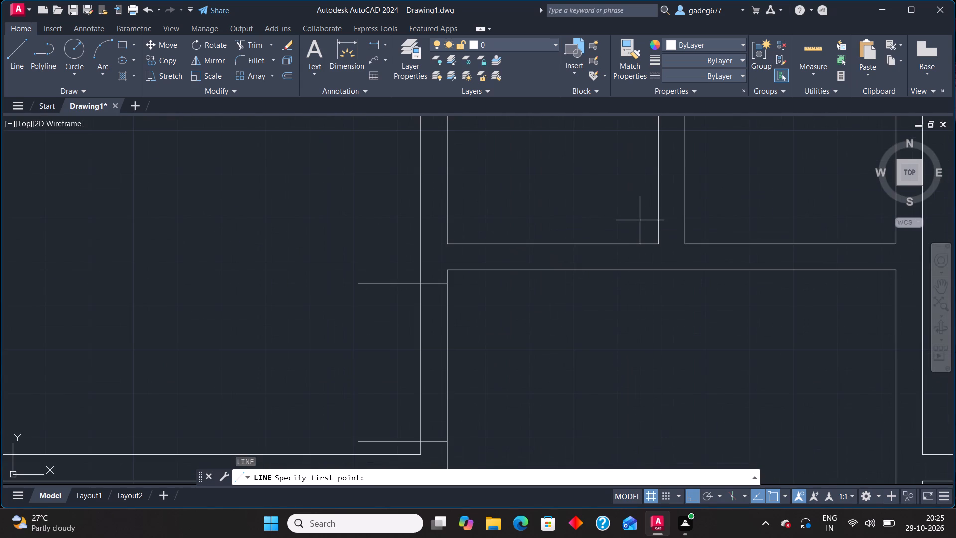
pyautogui.click(660, 245)
pyautogui.click(669, 298)
pyautogui.press('Escape')
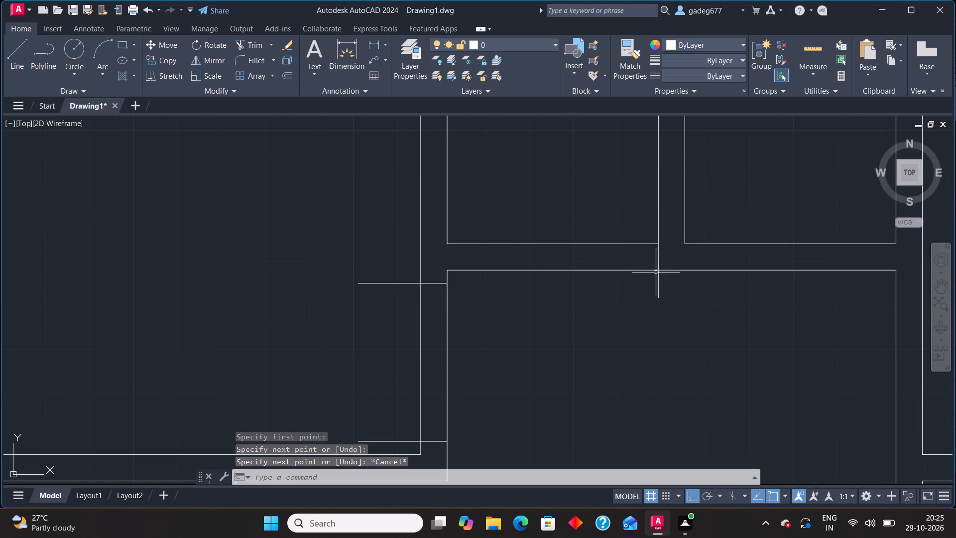
# Move the vertical line at the west toilet's bottom partition 3" west to mark the toilet door's east jamb.
pyautogui.click(658, 259)
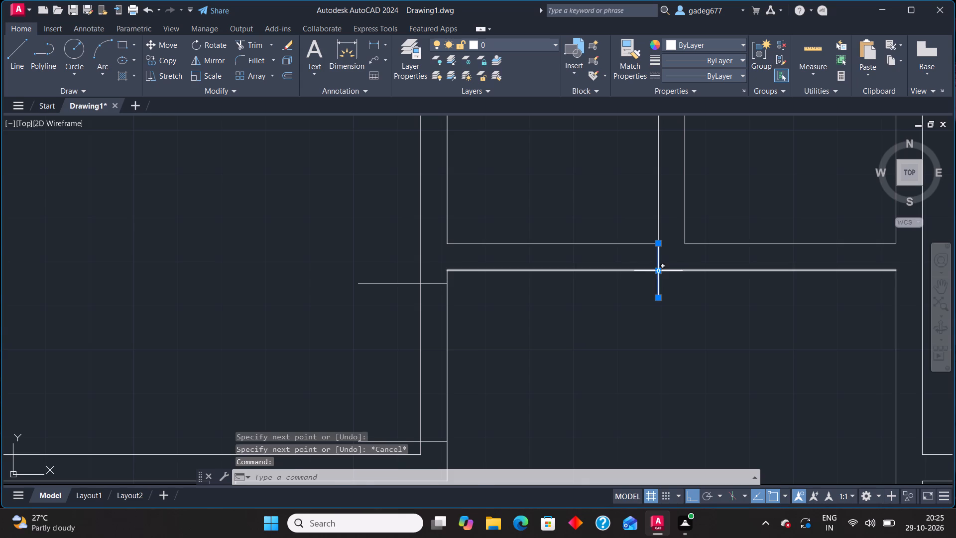
pyautogui.click(660, 271)
pyautogui.write('3"')
pyautogui.press('Return')
# Draw a short horizontal line from the east toilet's southeast corner eastward across the east bedroom's west partition.
pyautogui.scroll(-2, 616, 308)
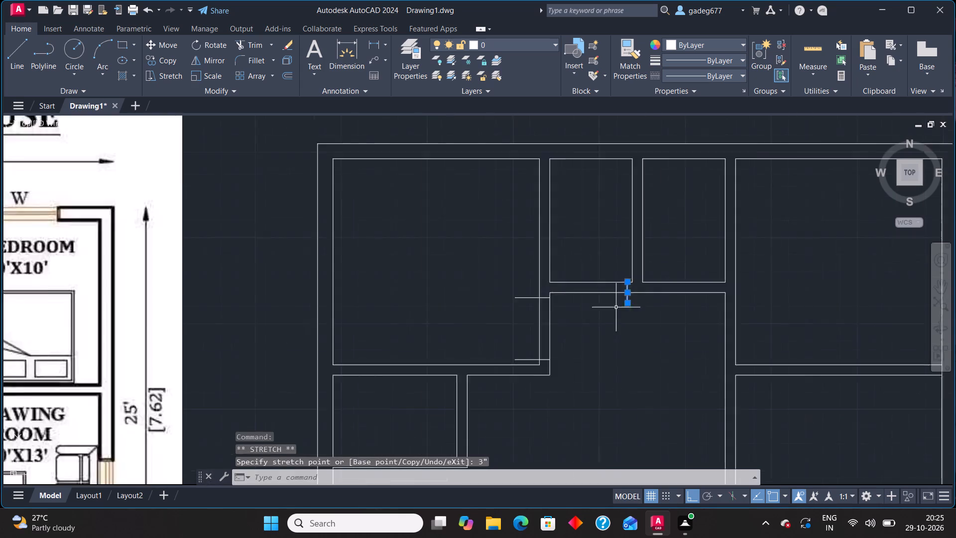
pyautogui.scroll(-1, 616, 308)
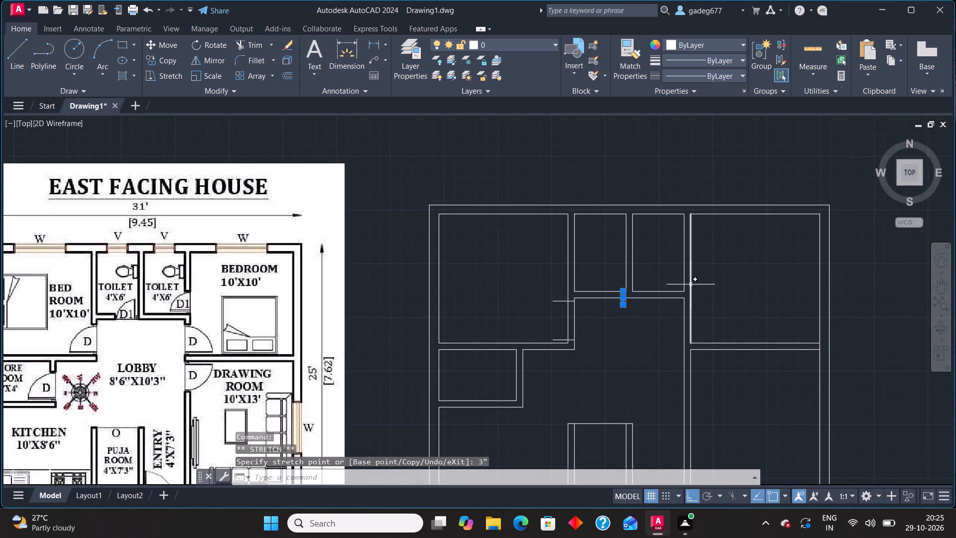
pyautogui.scroll(1, 690, 285)
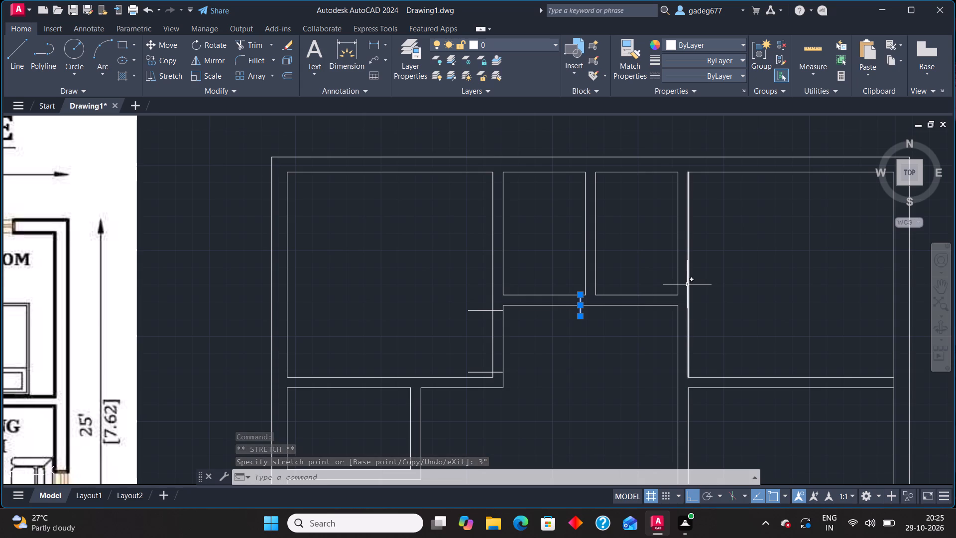
pyautogui.press('l')
pyautogui.press('Return')
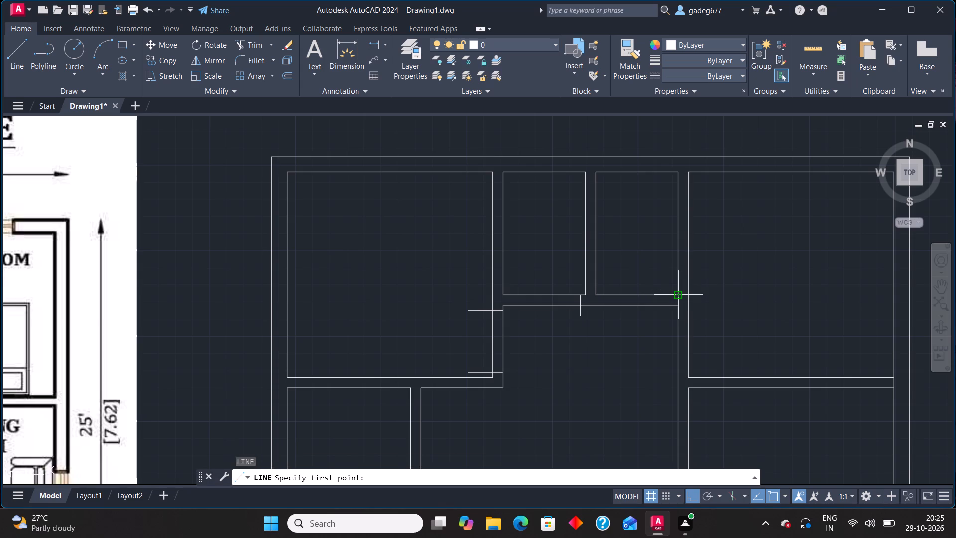
pyautogui.click(680, 294)
pyautogui.click(709, 288)
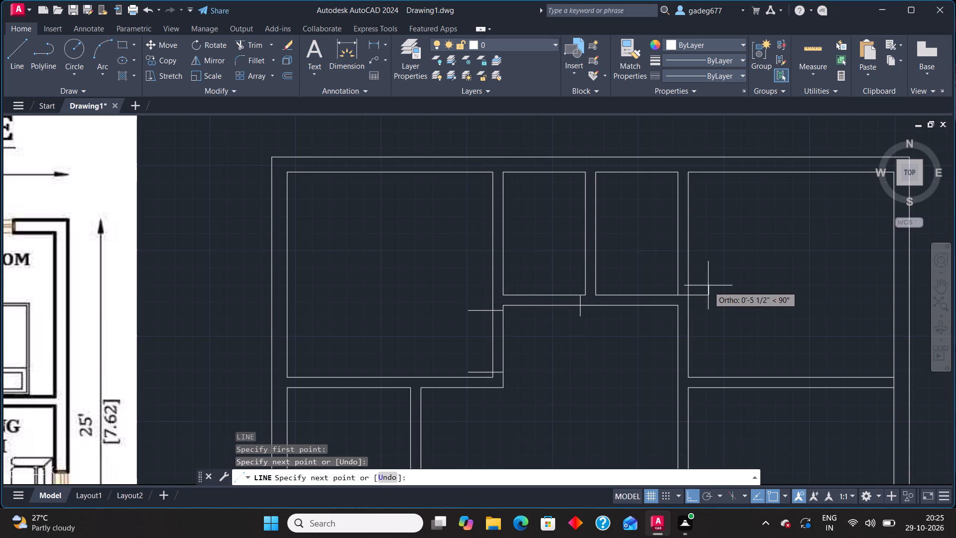
pyautogui.press('Escape')
# Move the short line at the east toilet's east partition 3" up to mark the toilet door's lower jamb.
pyautogui.click(704, 296)
pyautogui.click(692, 296)
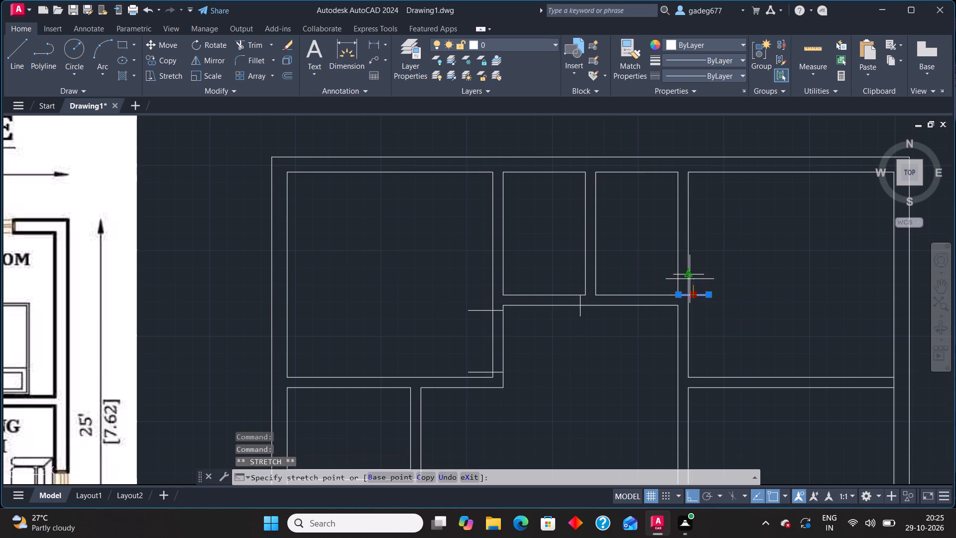
pyautogui.write('3"')
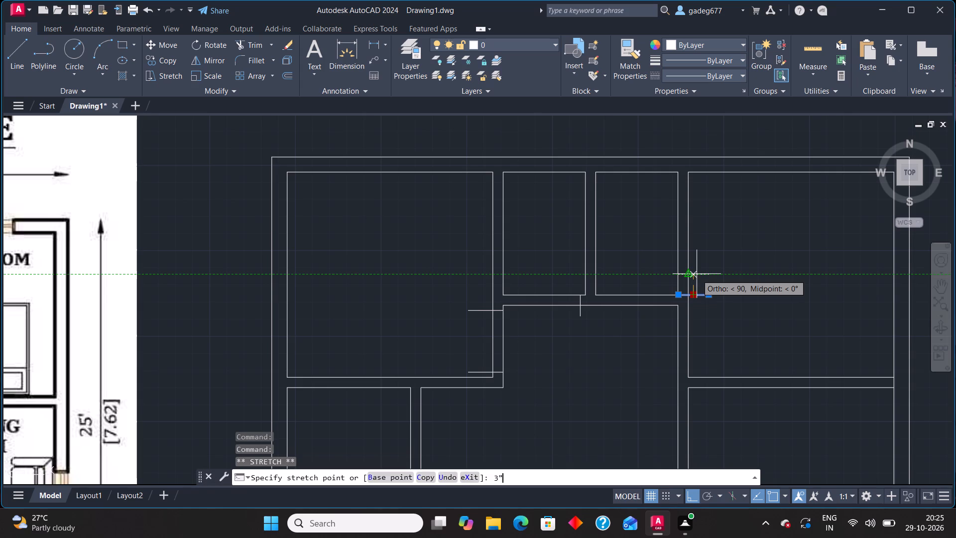
pyautogui.press('Return')
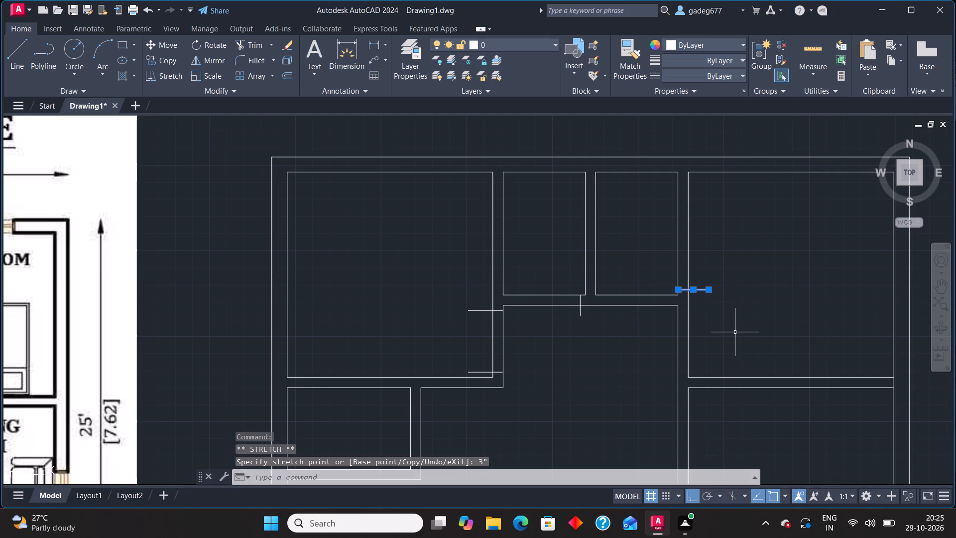
pyautogui.press('Escape')
# Stretch the east end of the west bedroom's upper door jamb line across the lobby past the east bedroom's west partition.
pyautogui.scroll(-1, 726, 334)
pyautogui.moveTo(733, 336); pyautogui.dragTo(755, 279, button='middle')
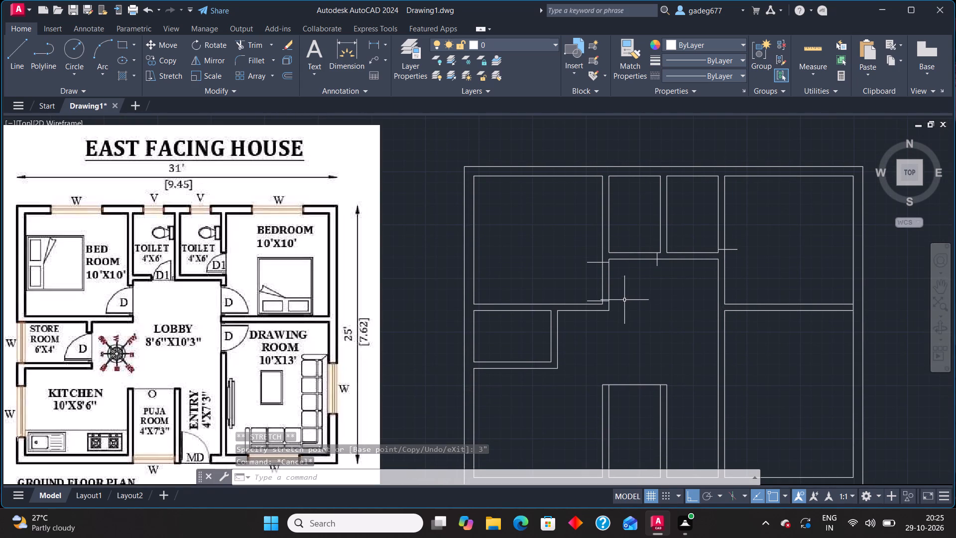
pyautogui.click(594, 263)
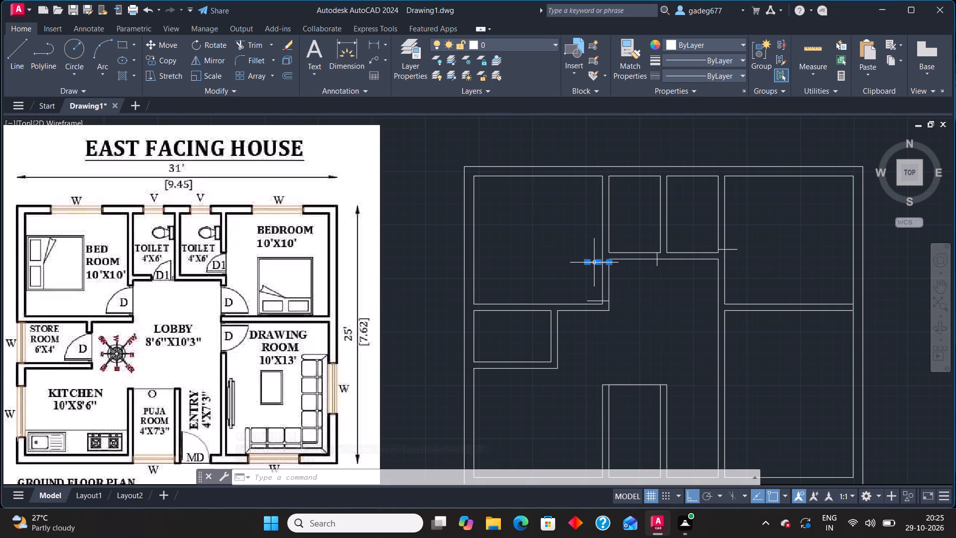
pyautogui.click(609, 264)
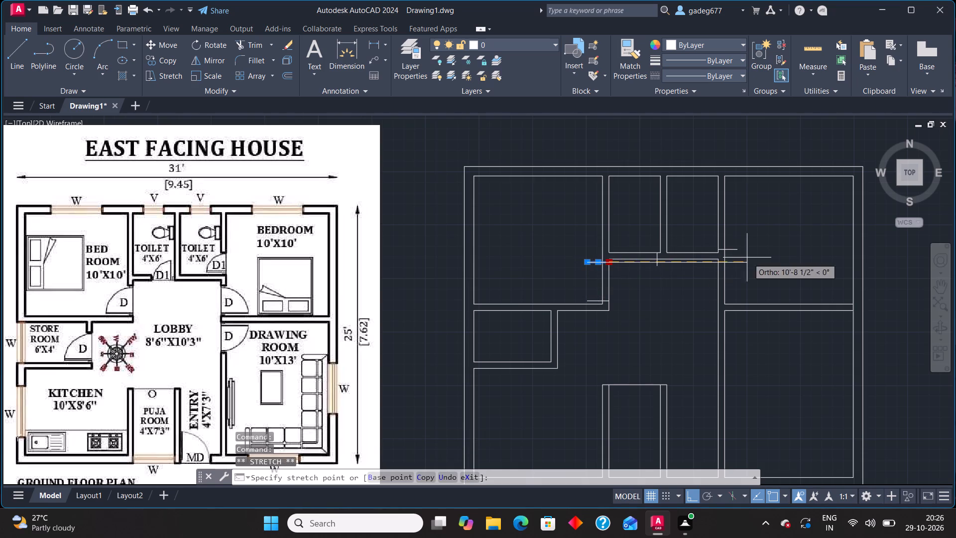
pyautogui.click(768, 258)
pyautogui.press('Escape')
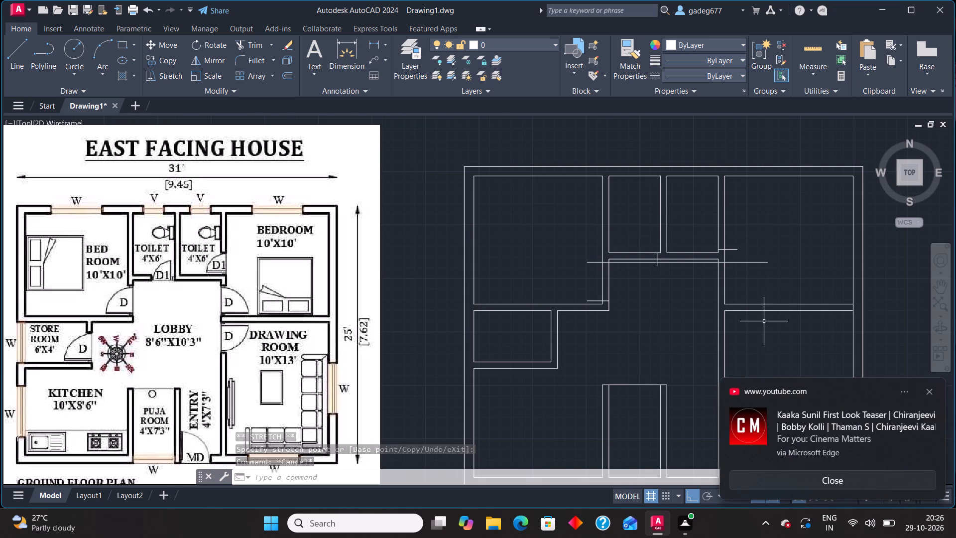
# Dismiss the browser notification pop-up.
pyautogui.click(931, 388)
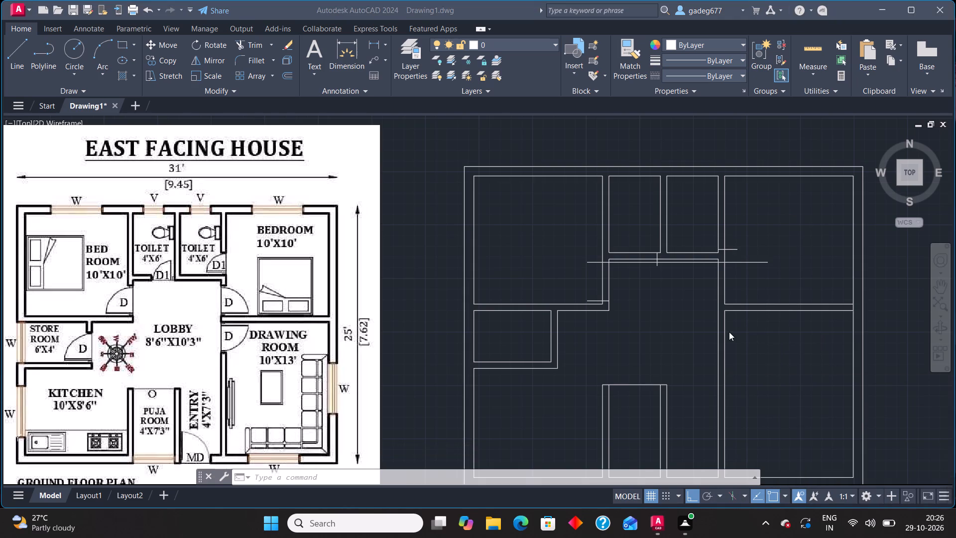
# Draw a horizontal line about 1'-9" long from the drawing room's northwest corner westward across its west partition.
pyautogui.press('l')
pyautogui.press('Return')
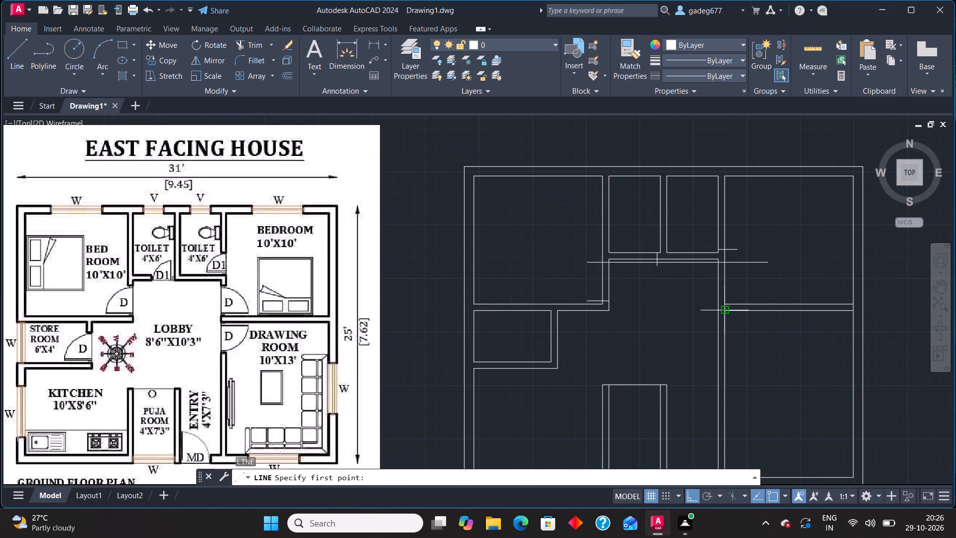
pyautogui.click(727, 310)
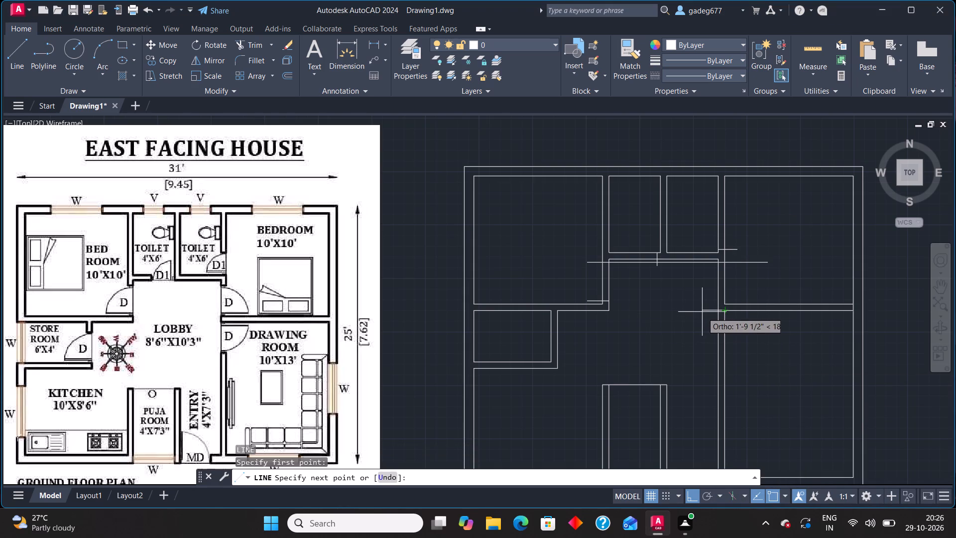
pyautogui.click(702, 312)
pyautogui.press('Escape')
# Move the short line at the drawing room's northwest corner 3" down to mark the drawing room door's upper jamb.
pyautogui.click(710, 309)
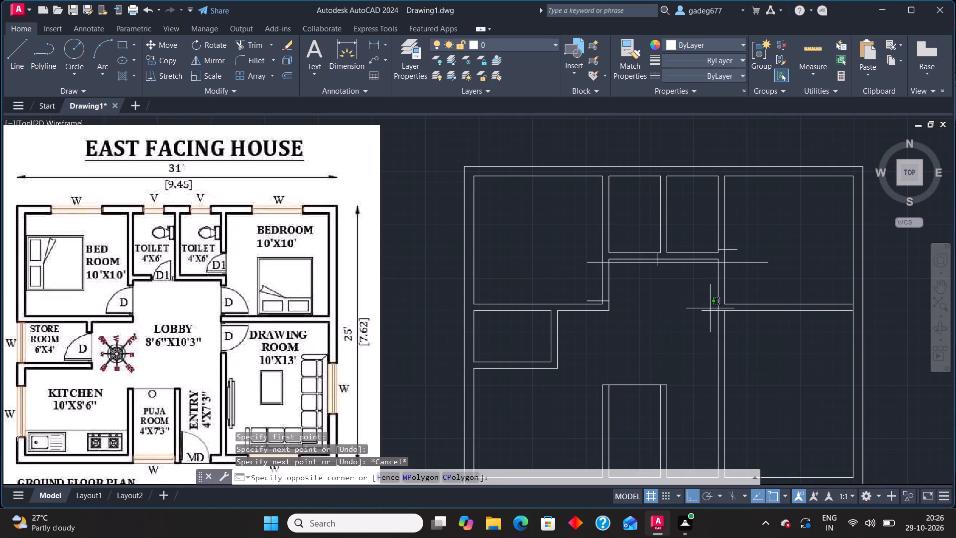
pyautogui.click(709, 319)
pyautogui.click(713, 312)
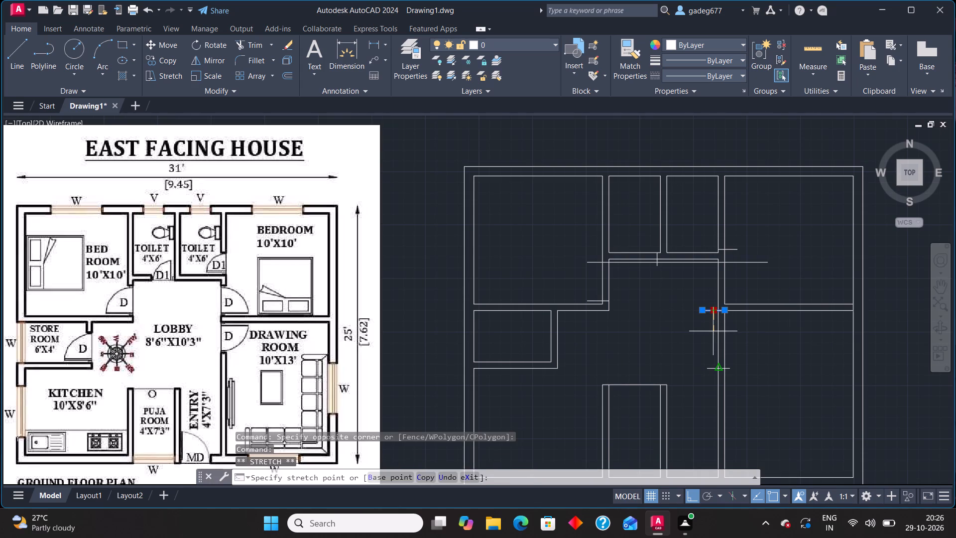
pyautogui.write('3"')
pyautogui.press('Return')
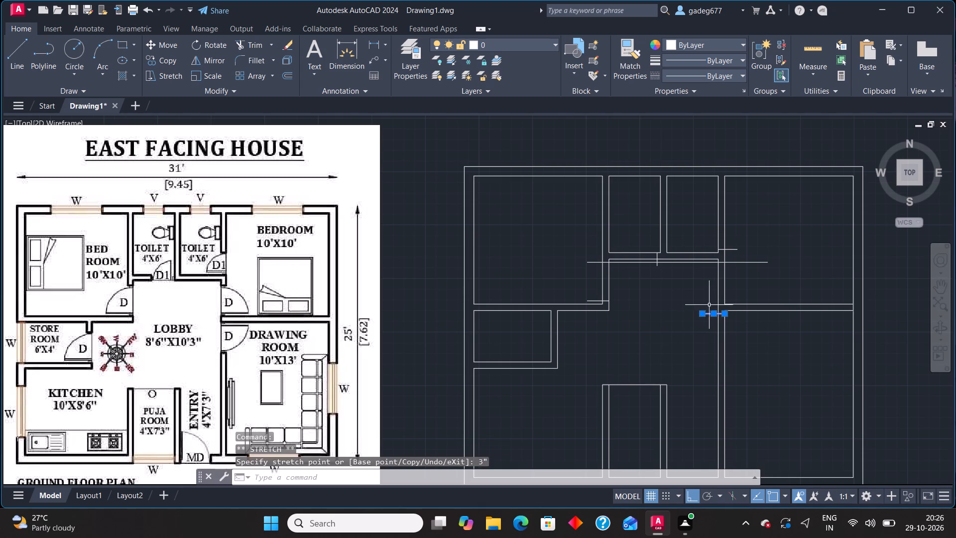
pyautogui.press('Escape')
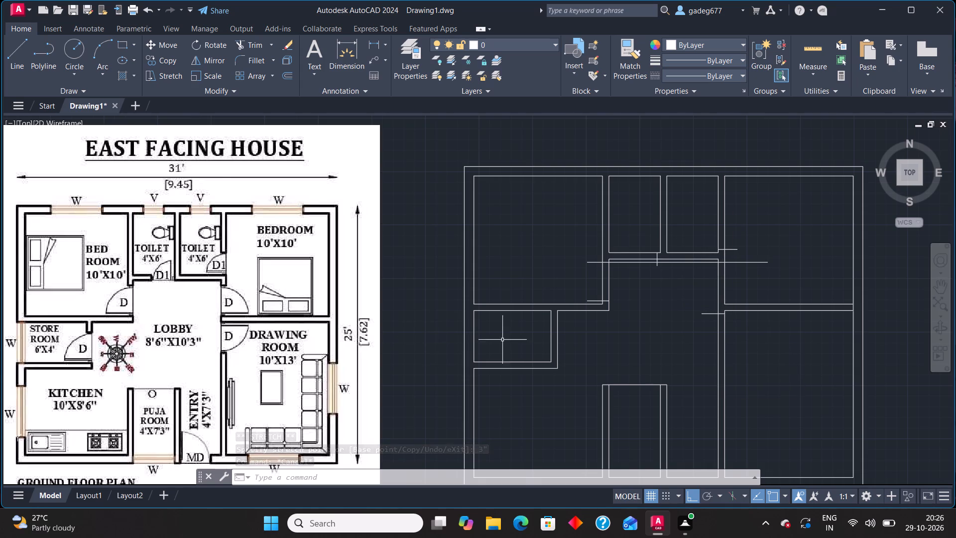
# Draw a short horizontal line from the store room's southeast inner corner eastward across its east partition.
pyautogui.moveTo(597, 338); pyautogui.dragTo(627, 269, button='middle')
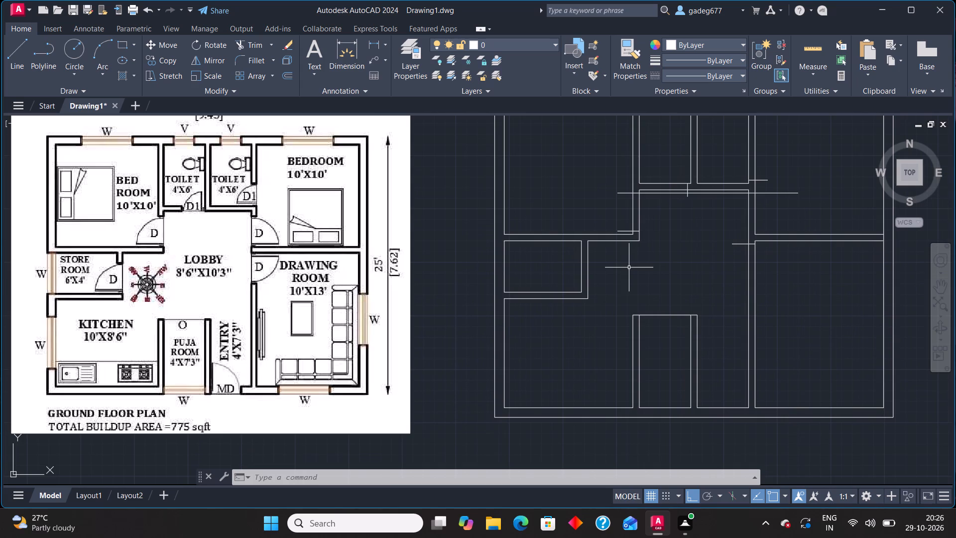
pyautogui.press('l')
pyautogui.press('Return')
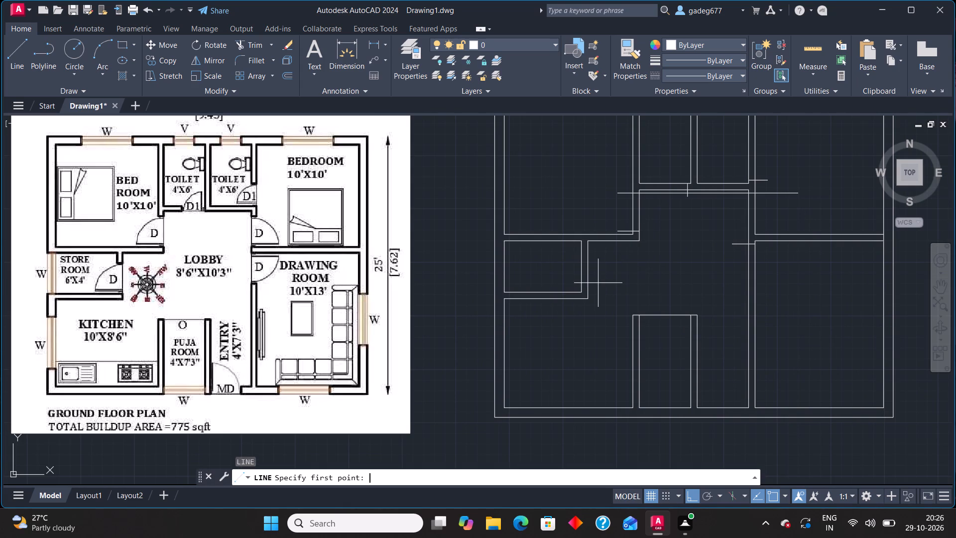
pyautogui.scroll(3, 568, 285)
pyautogui.click(613, 312)
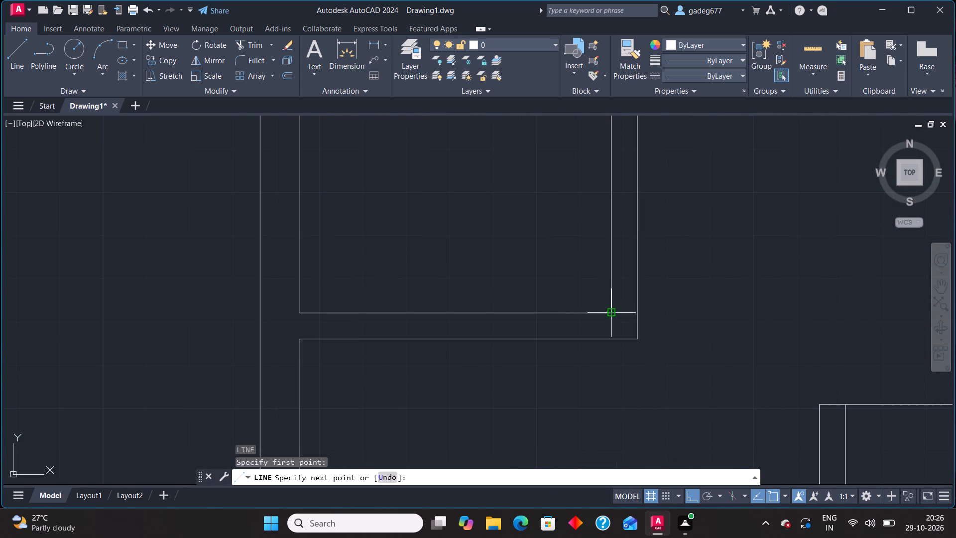
pyautogui.click(691, 314)
pyautogui.press('space')
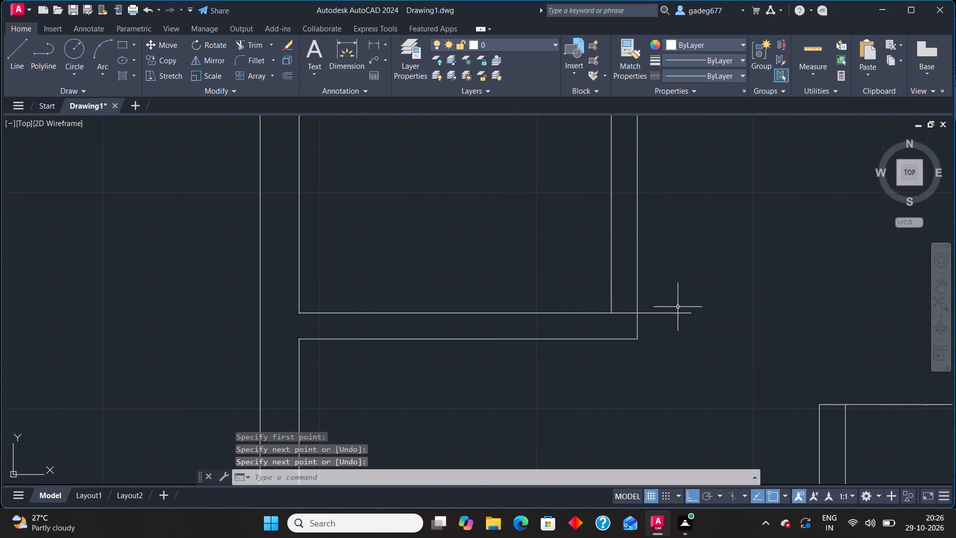
# Move the short line at the store room's east partition 3" up to mark the store room door's lower jamb.
pyautogui.click(674, 317)
pyautogui.click(676, 308)
pyautogui.click(681, 313)
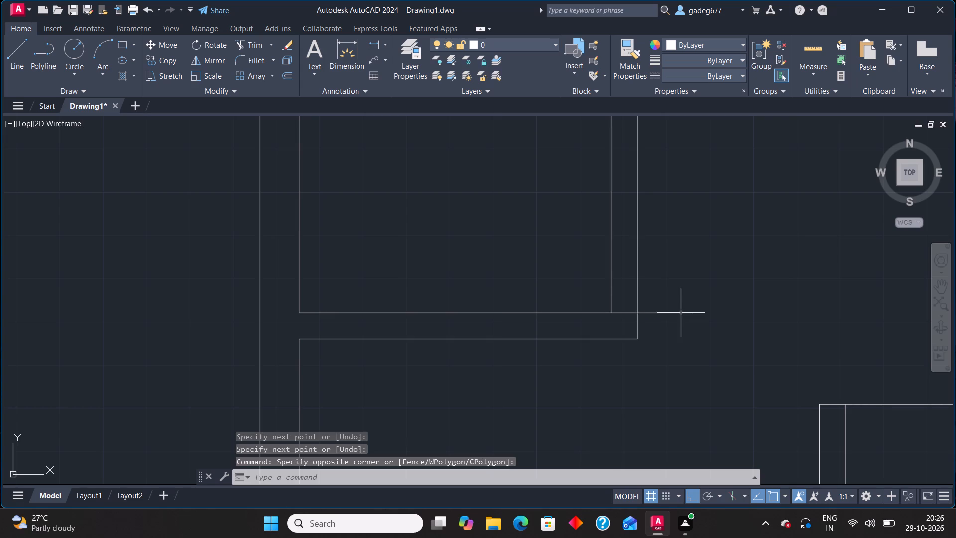
pyautogui.click(653, 310)
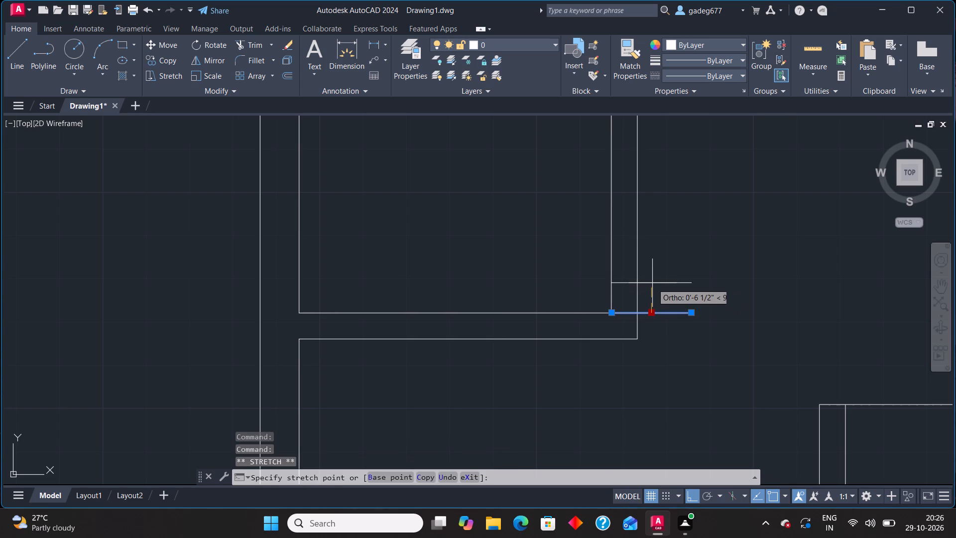
pyautogui.press('3')
pyautogui.hotkey('shift', '"')
pyautogui.press('Return')
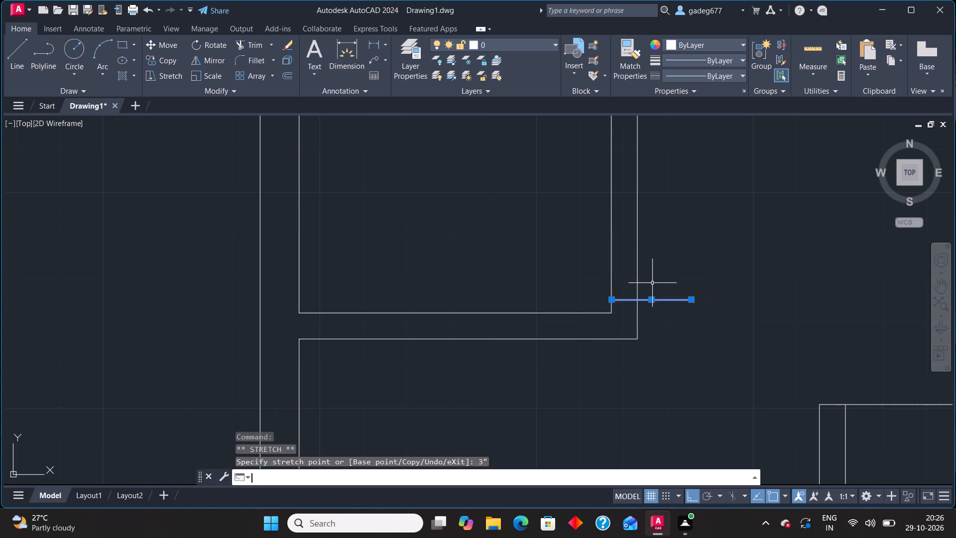
pyautogui.press('Escape')
# Draw a short vertical line from the entry's southwest inner corner downward across the south outer wall.
pyautogui.scroll(-1, 590, 271)
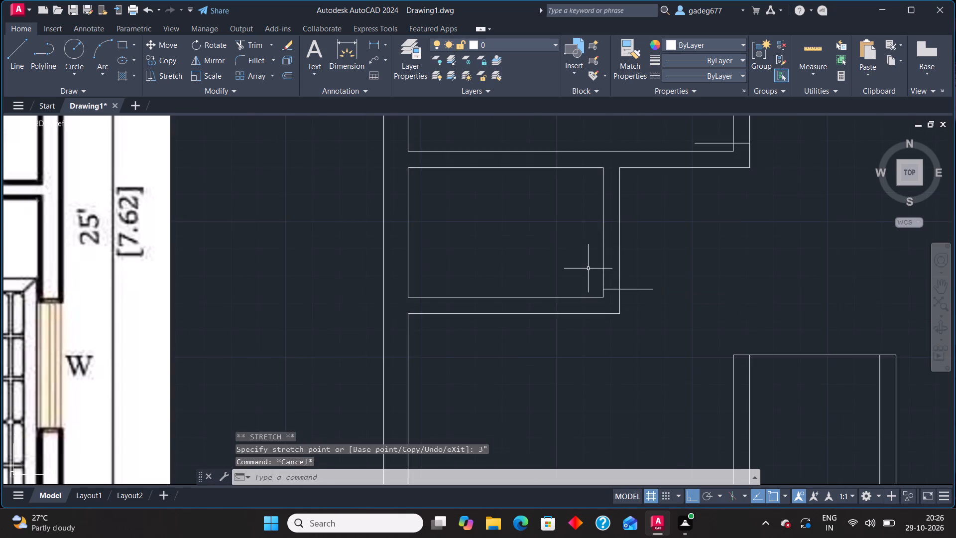
pyautogui.scroll(-3, 588, 269)
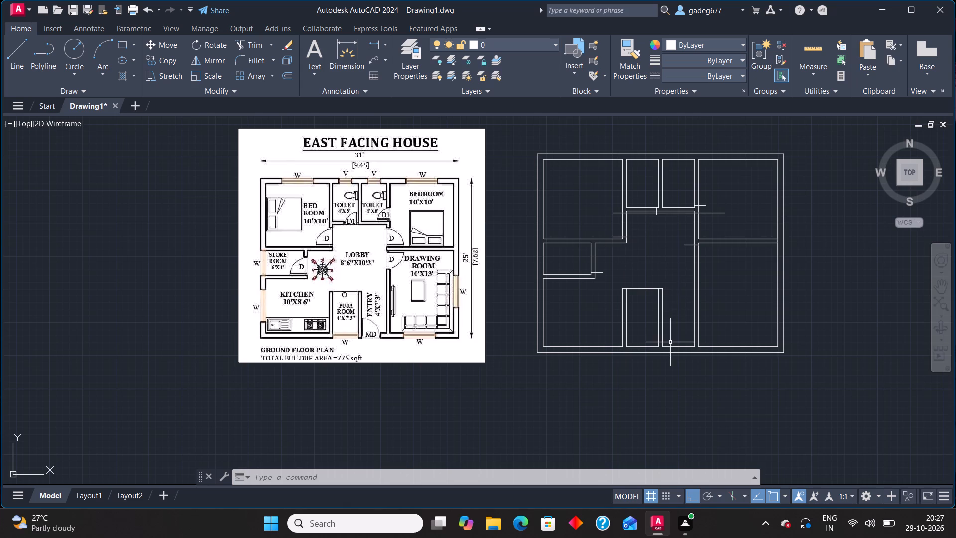
pyautogui.scroll(2, 670, 344)
pyautogui.moveTo(661, 334); pyautogui.dragTo(625, 279, button='middle')
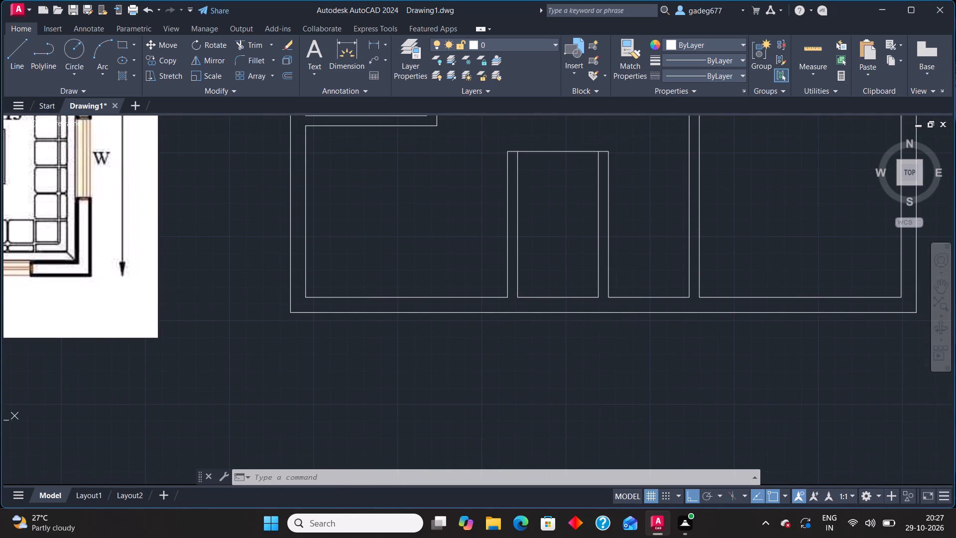
pyautogui.press('l')
pyautogui.press('Return')
pyautogui.click(611, 296)
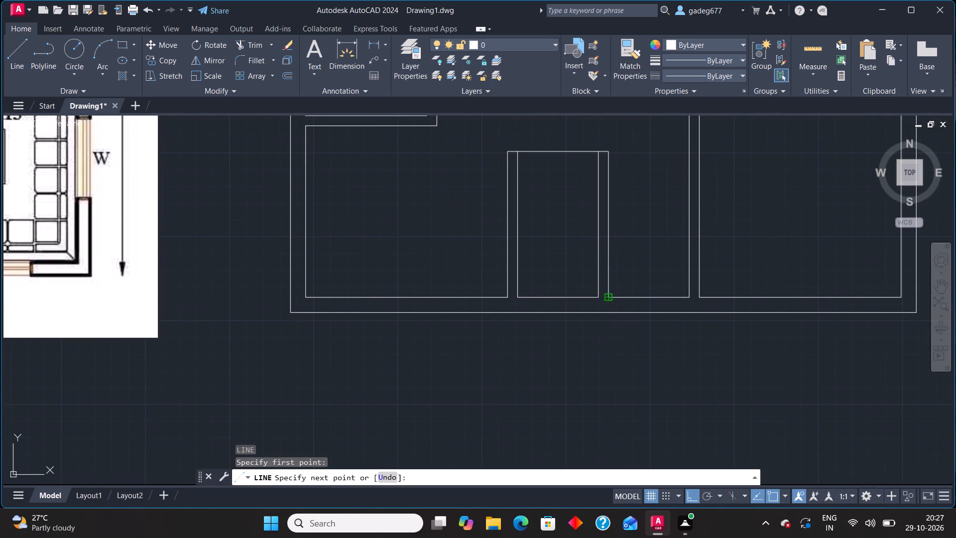
pyautogui.click(609, 360)
pyautogui.press('Escape')
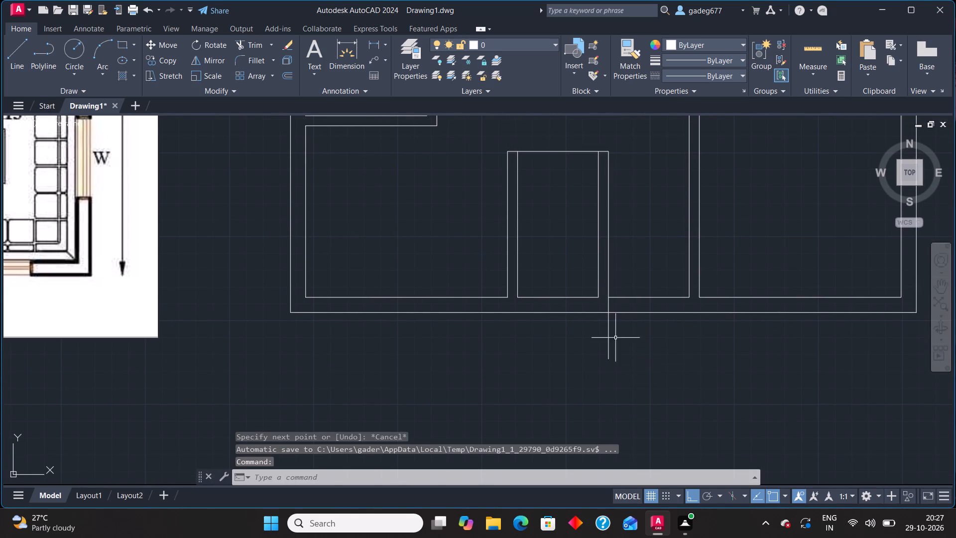
# Move the short vertical line at the entry's south wall 3" east to mark the main door's west jamb.
pyautogui.click(610, 342)
pyautogui.click(603, 344)
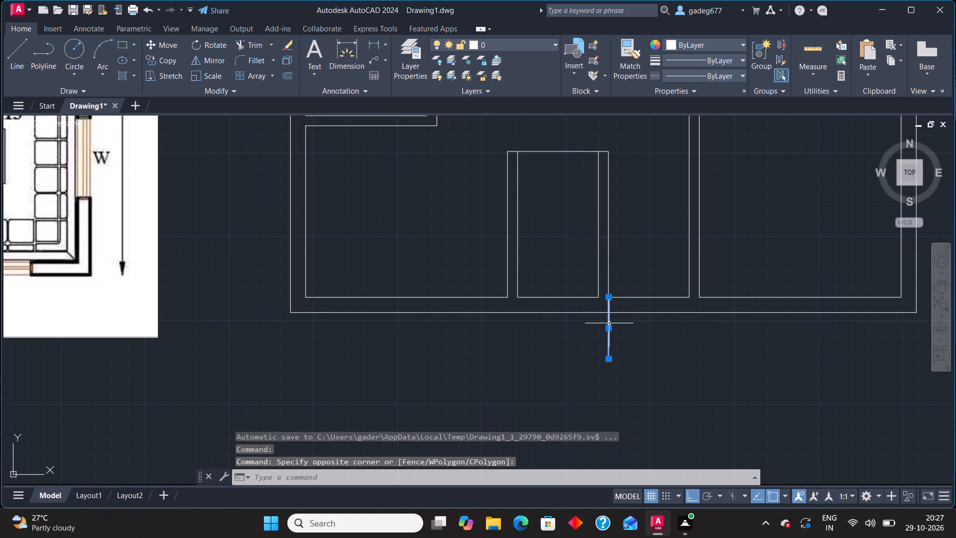
pyautogui.click(609, 327)
pyautogui.write('3"')
pyautogui.press('Return')
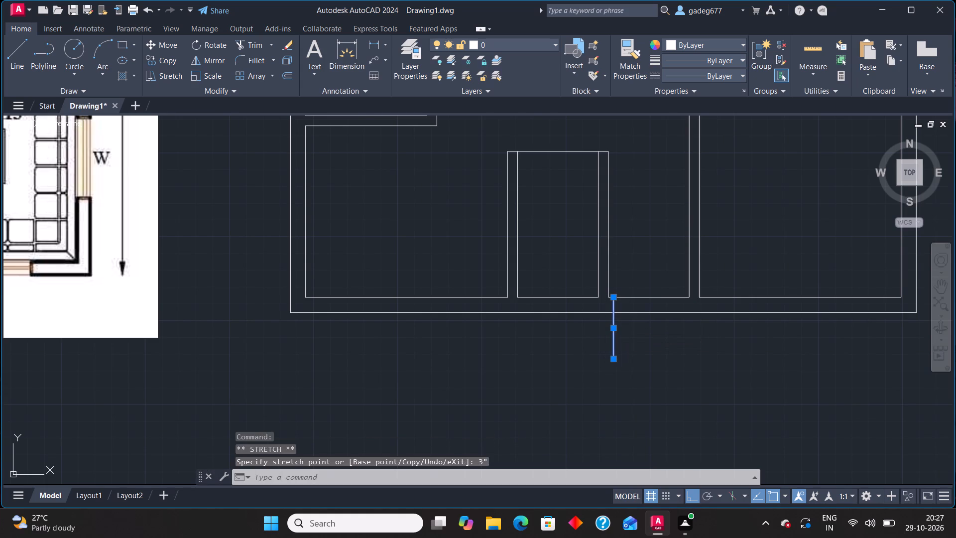
pyautogui.press('Escape')
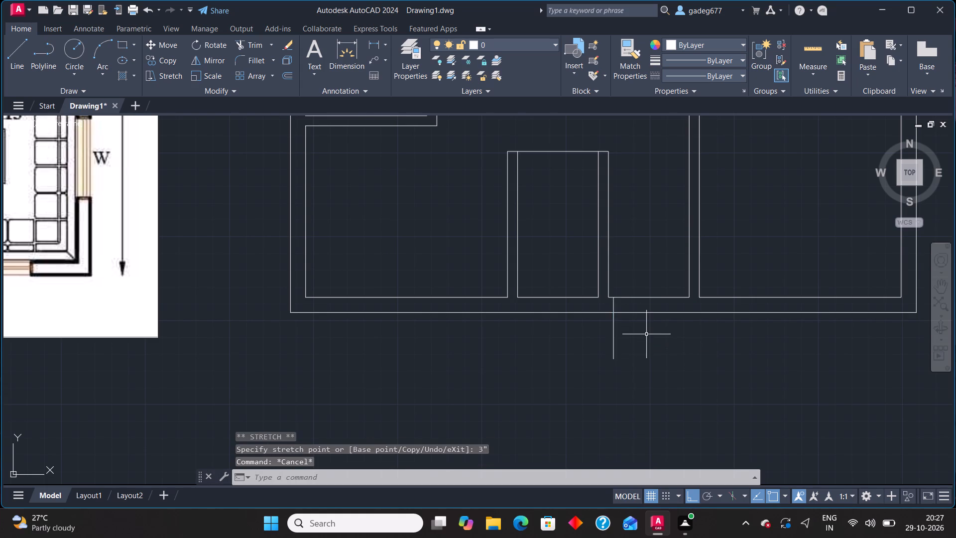
# Offset the main door's west jamb line 3' eastward to mark the main door opening in the south wall.
pyautogui.scroll(-1, 519, 338)
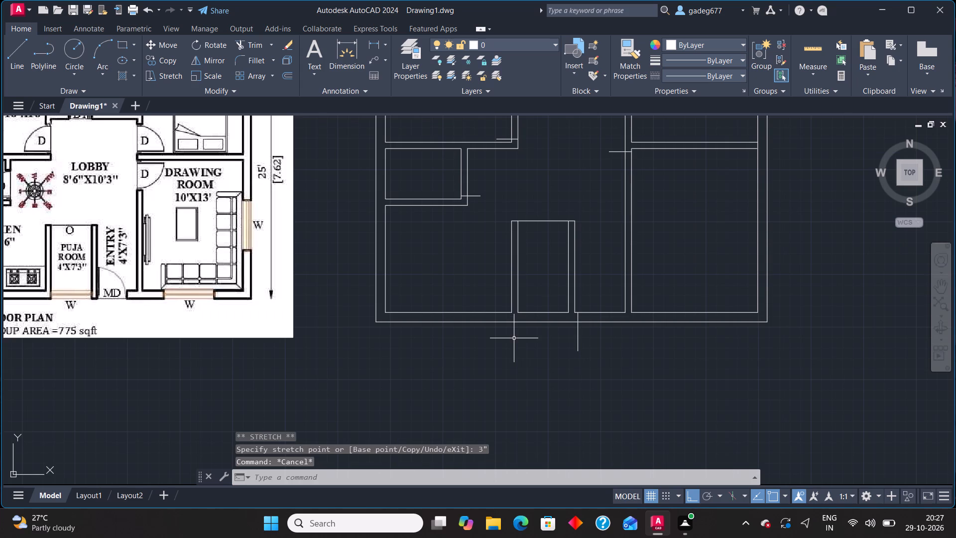
pyautogui.write('off')
pyautogui.press('Return')
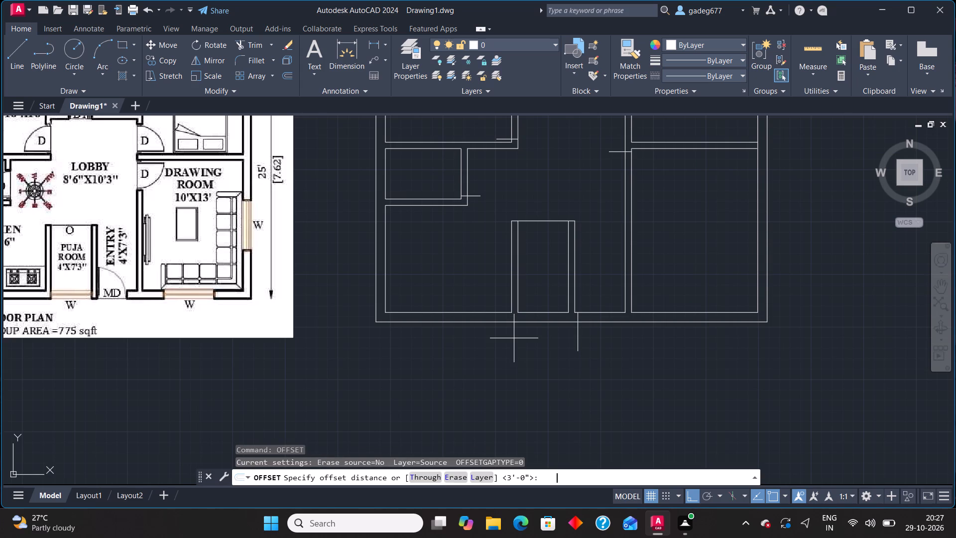
pyautogui.write("3'")
pyautogui.press('Return')
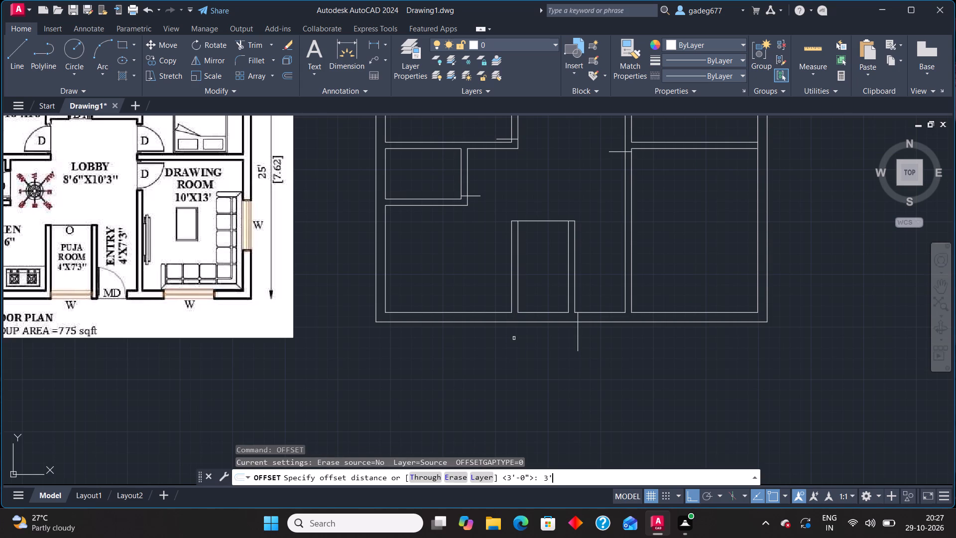
pyautogui.click(577, 333)
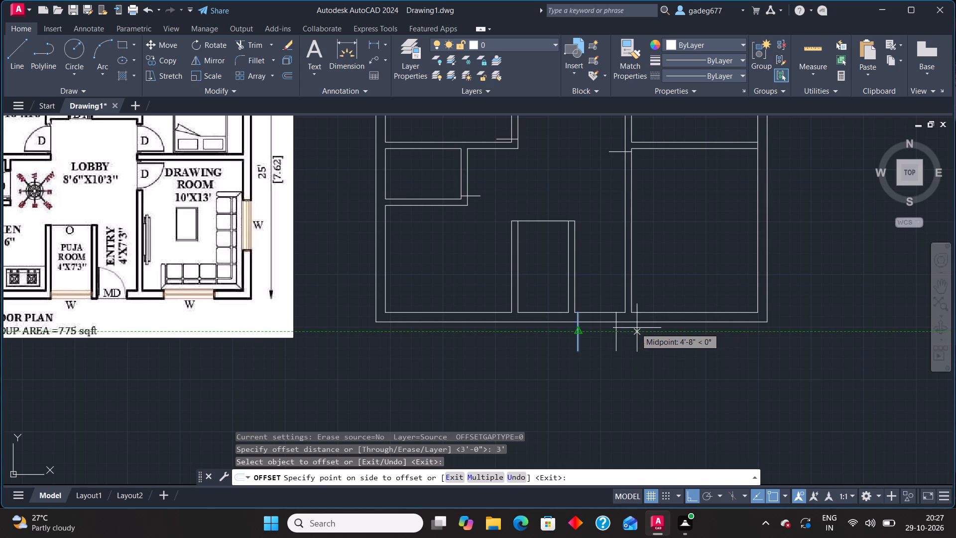
pyautogui.scroll(2, 634, 327)
pyautogui.click(634, 327)
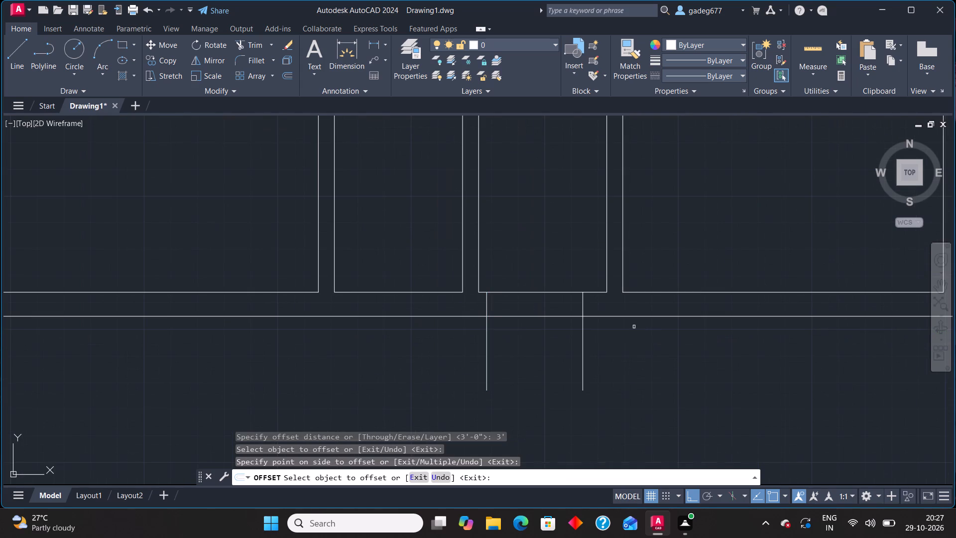
# Offset the drawing room door's upper jamb line 3' downward to mark its lower jamb.
pyautogui.scroll(-3, 659, 274)
pyautogui.moveTo(663, 223); pyautogui.dragTo(613, 345, button='middle')
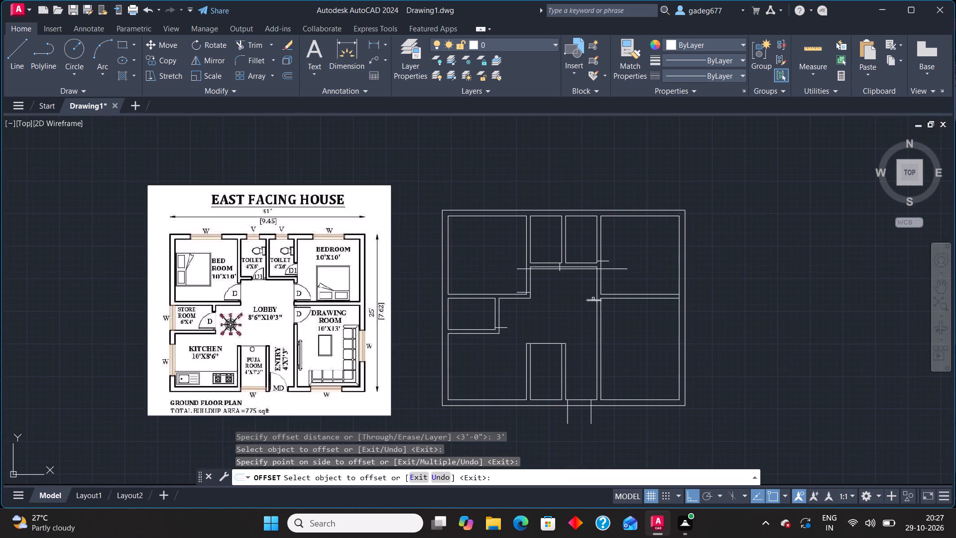
pyautogui.click(590, 299)
pyautogui.click(576, 335)
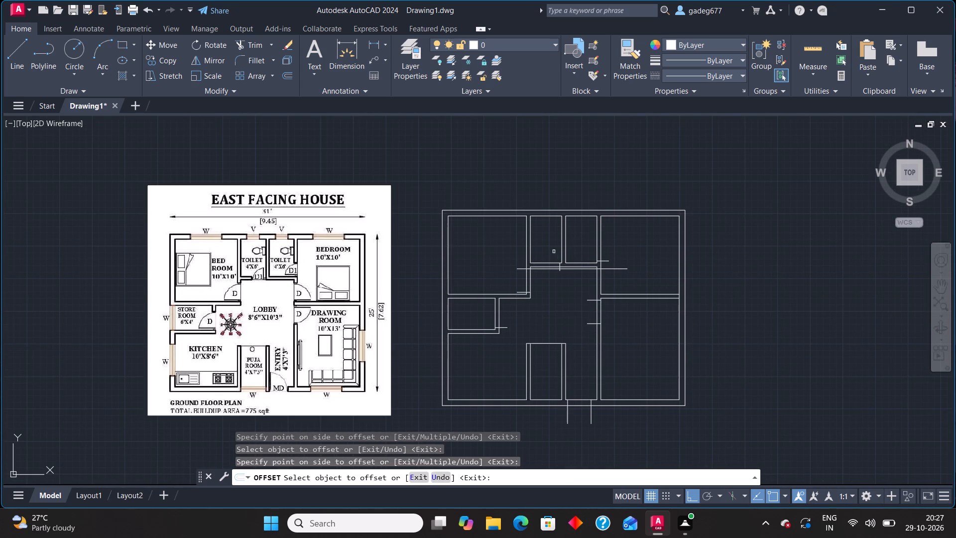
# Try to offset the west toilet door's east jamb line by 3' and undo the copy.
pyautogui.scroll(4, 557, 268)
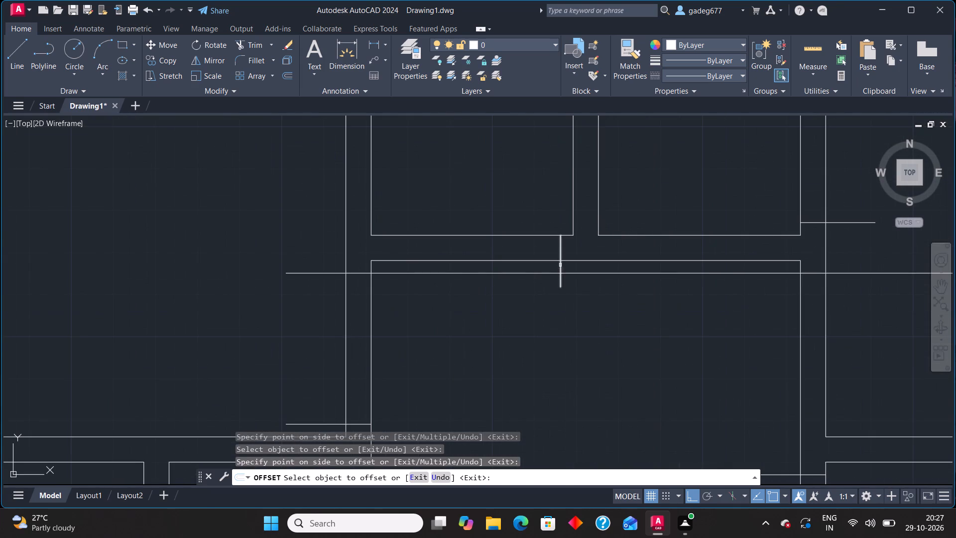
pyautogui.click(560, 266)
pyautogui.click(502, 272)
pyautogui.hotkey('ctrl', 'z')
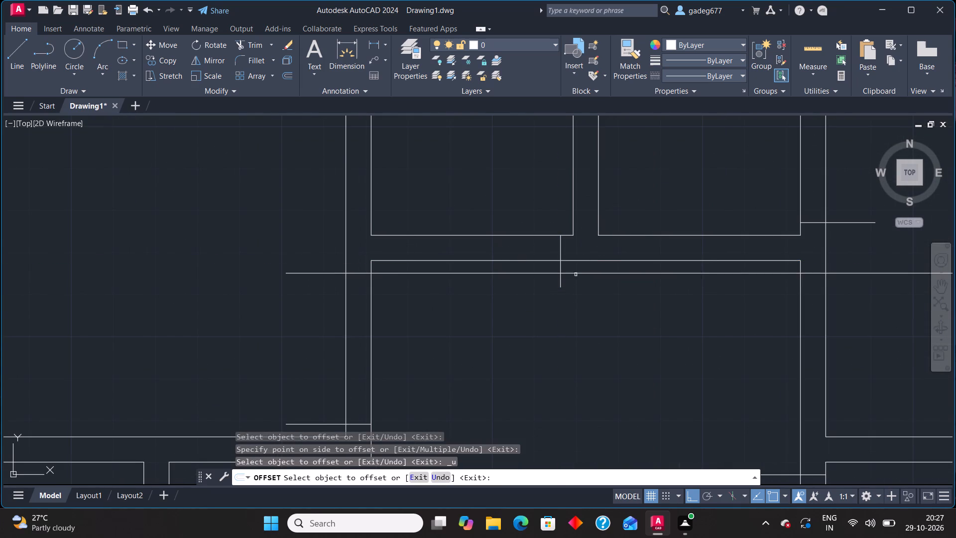
# Offset the west toilet door's east jamb line 3' westward to mark its west jamb.
pyautogui.click(562, 267)
pyautogui.click(474, 290)
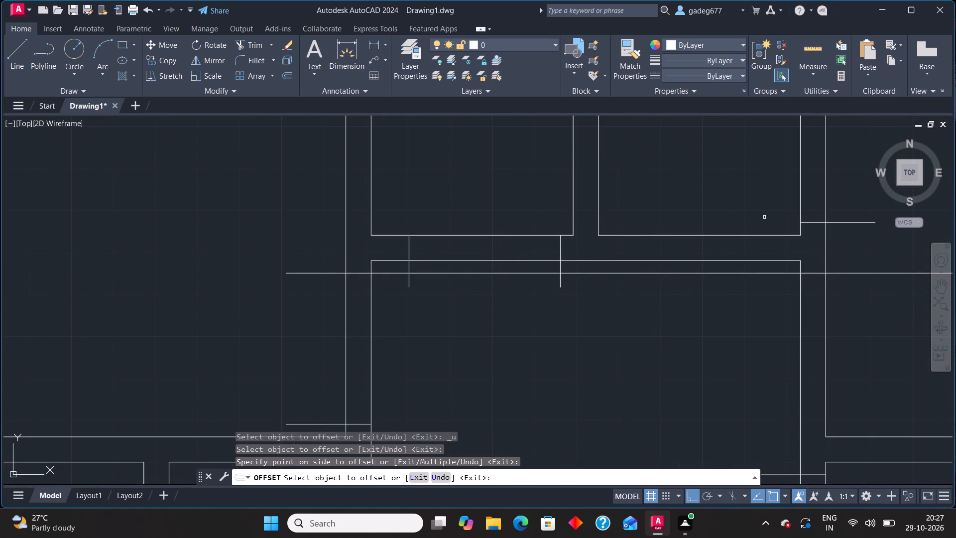
# Offset the east toilet door's lower jamb line 3' upward to mark its upper jamb.
pyautogui.scroll(-2, 834, 218)
pyautogui.moveTo(838, 214); pyautogui.dragTo(670, 322, button='middle')
pyautogui.click(680, 329)
pyautogui.click(672, 298)
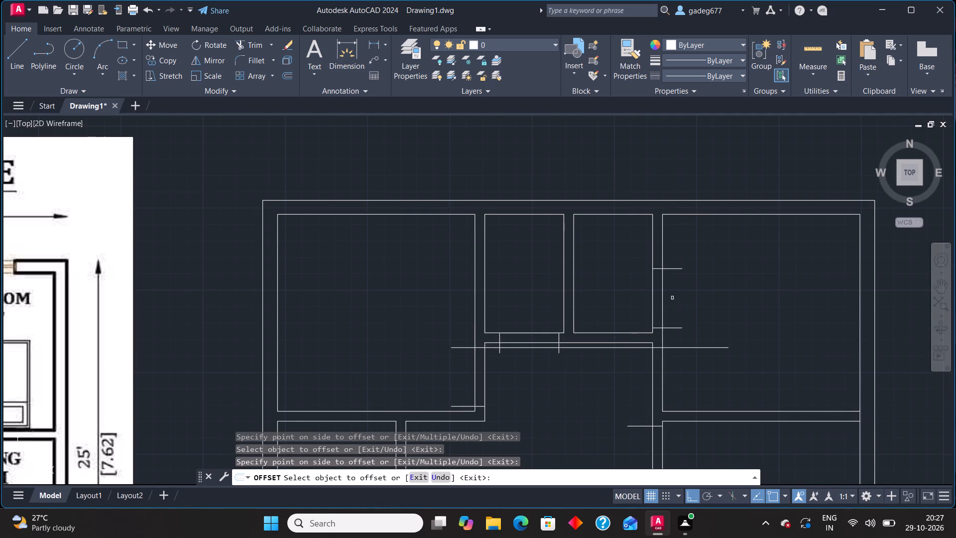
# Offset the long jamb line crossing the lobby 3' downward to mark both bedroom doors' lower jambs.
pyautogui.click(696, 347)
pyautogui.click(695, 386)
pyautogui.press('Escape')
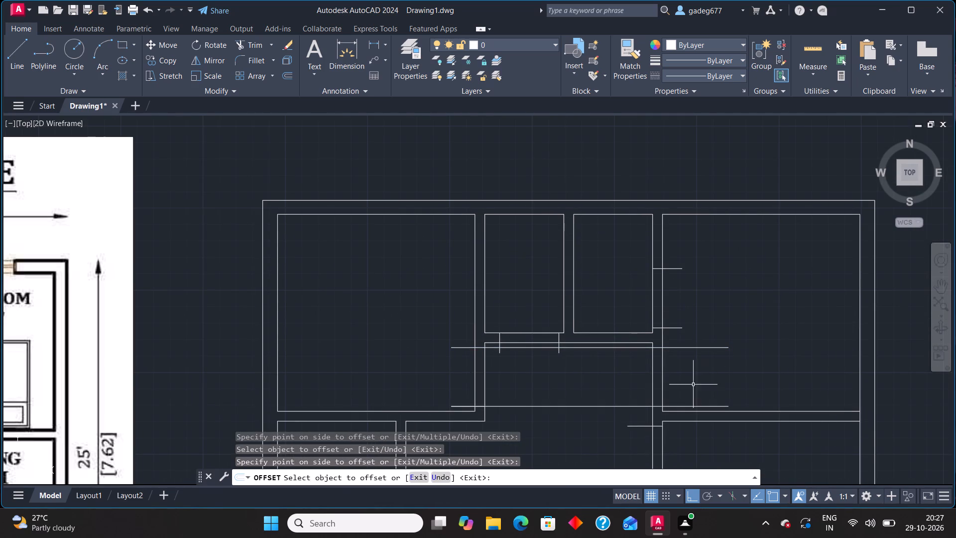
pyautogui.scroll(-2, 584, 440)
pyautogui.moveTo(581, 434); pyautogui.dragTo(591, 267, button='middle')
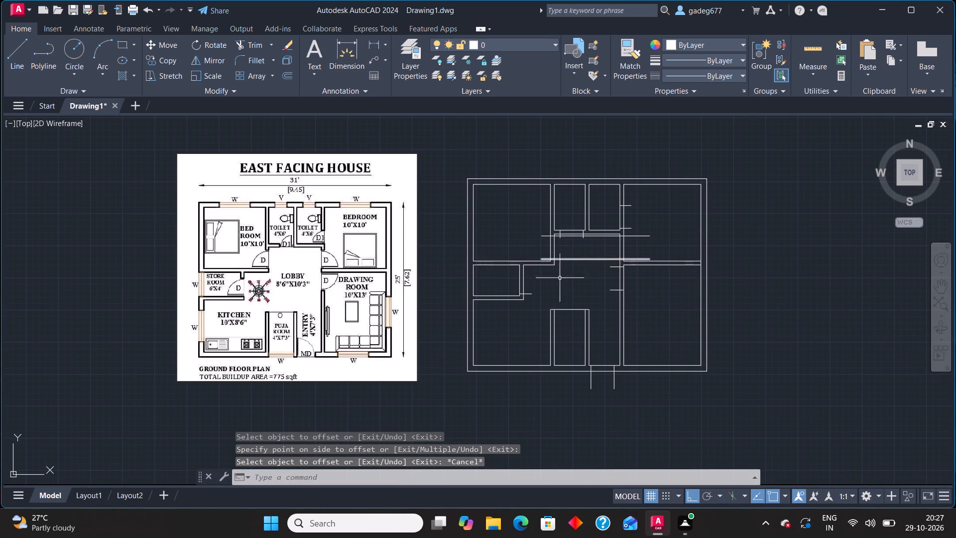
# Offset the store room door's lower jamb line 3' upward to mark its upper jamb.
pyautogui.press('space')
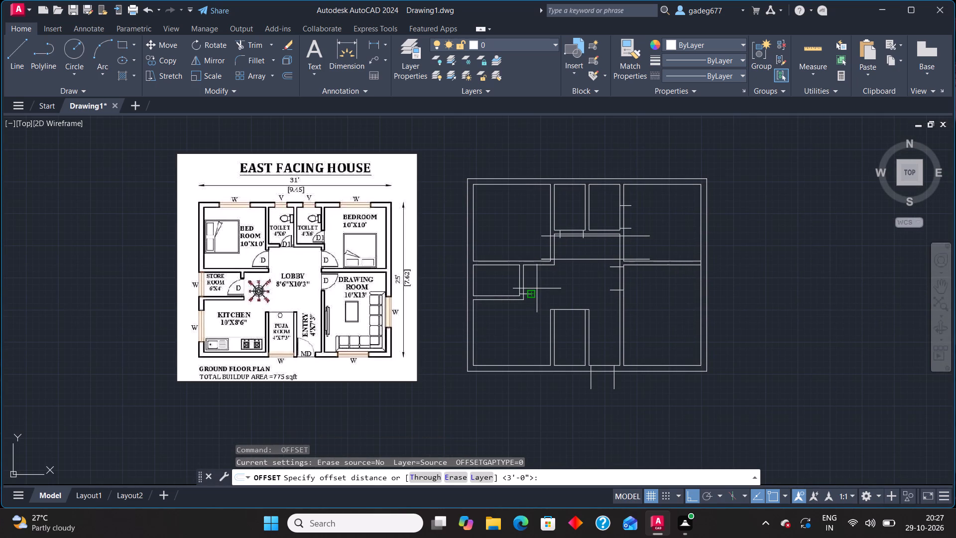
pyautogui.press('Return')
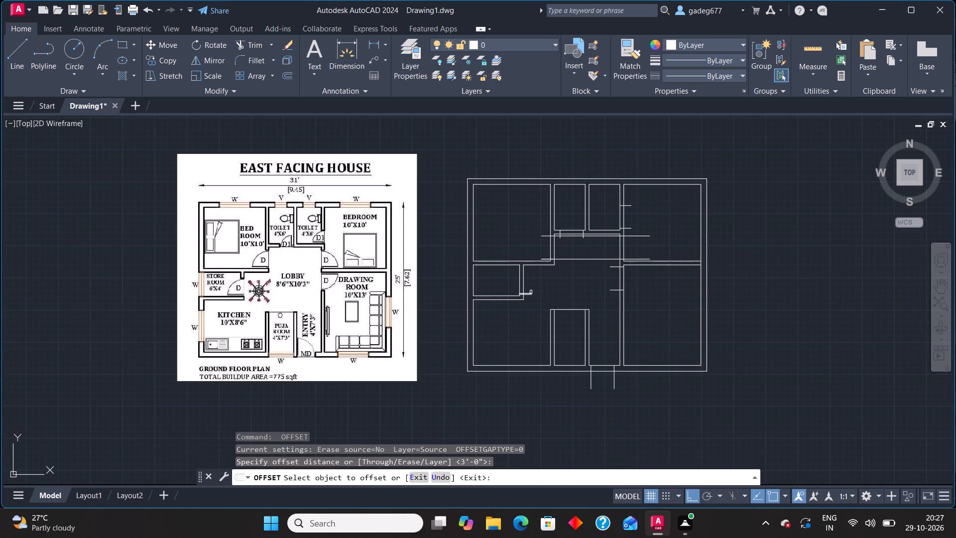
pyautogui.scroll(3, 530, 293)
pyautogui.click(517, 295)
pyautogui.click(523, 253)
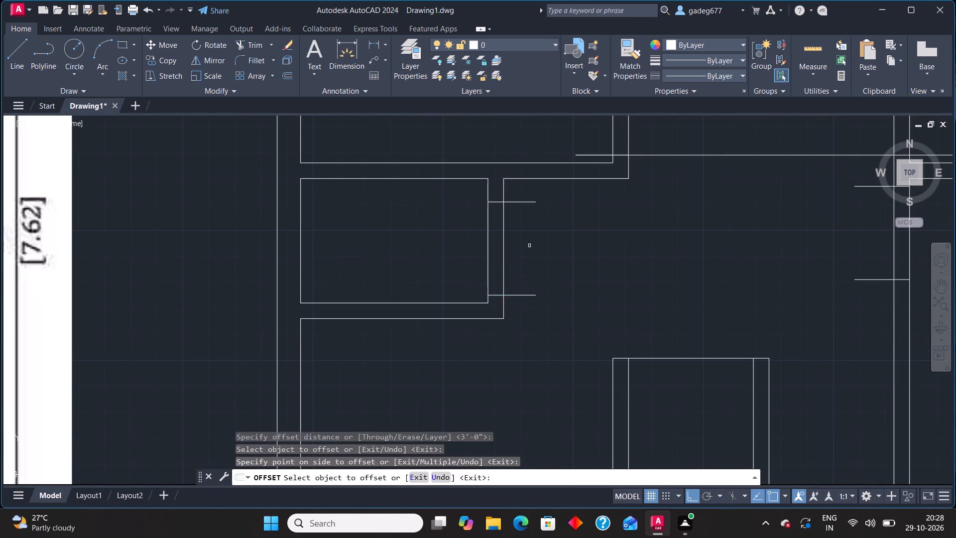
pyautogui.scroll(-2, 555, 257)
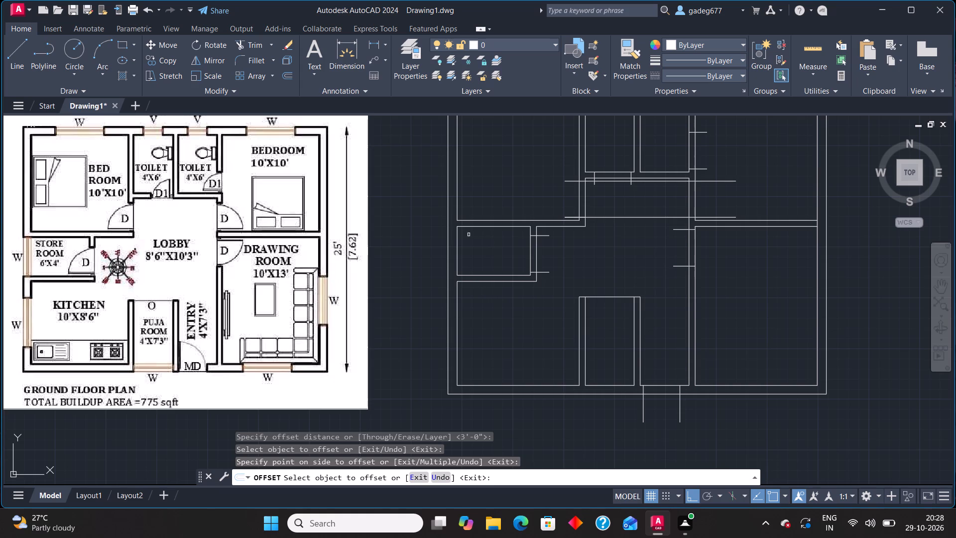
pyautogui.press('Escape')
# Stretch the west end of the store room's upper wall line westward past the outer wall.
pyautogui.scroll(3, 467, 224)
pyautogui.moveTo(462, 259); pyautogui.dragTo(574, 387, button='middle')
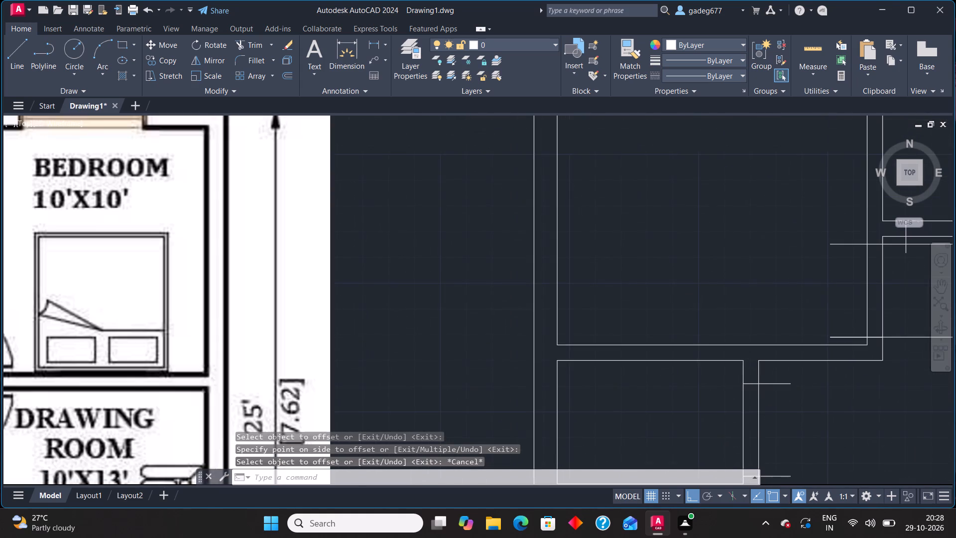
pyautogui.click(565, 359)
pyautogui.click(554, 360)
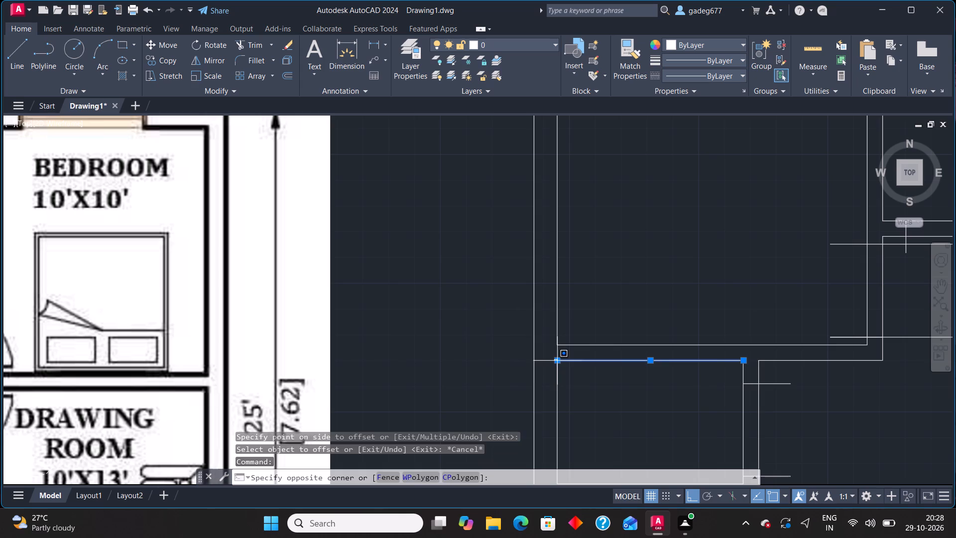
pyautogui.click(555, 361)
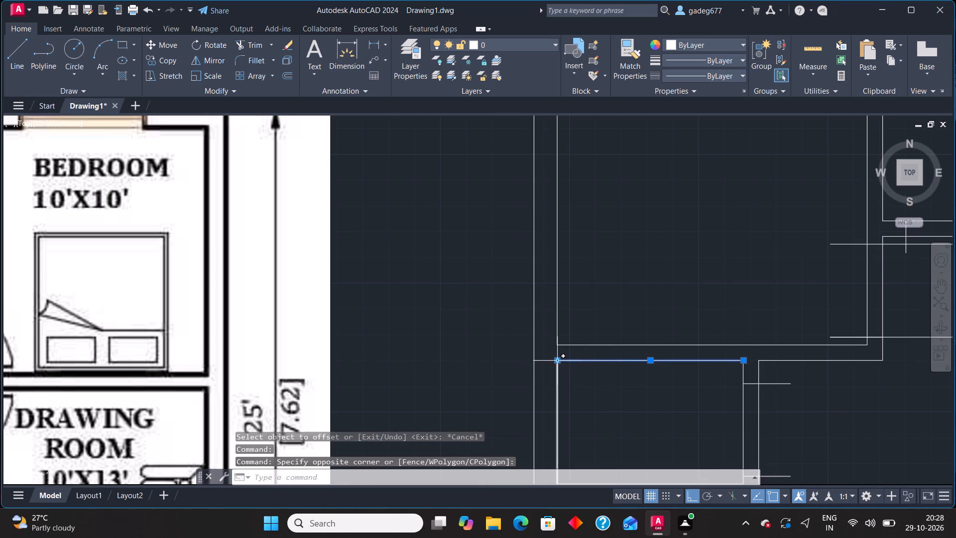
pyautogui.click(559, 361)
pyautogui.click(510, 362)
pyautogui.press('Escape')
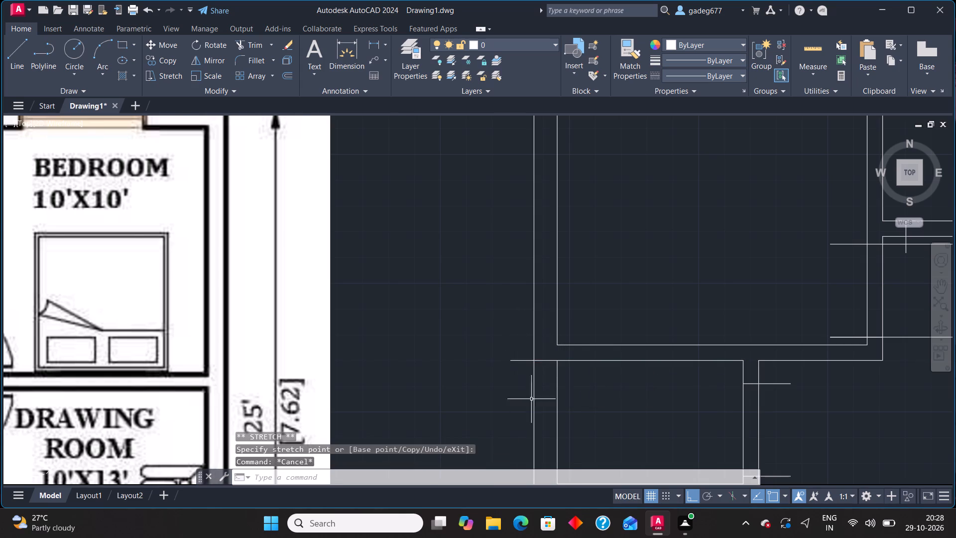
# Stretch the west end of the store room's lower wall line westward past the outer wall.
pyautogui.scroll(-2, 598, 382)
pyautogui.moveTo(601, 387); pyautogui.dragTo(603, 359, button='middle')
pyautogui.scroll(2, 607, 398)
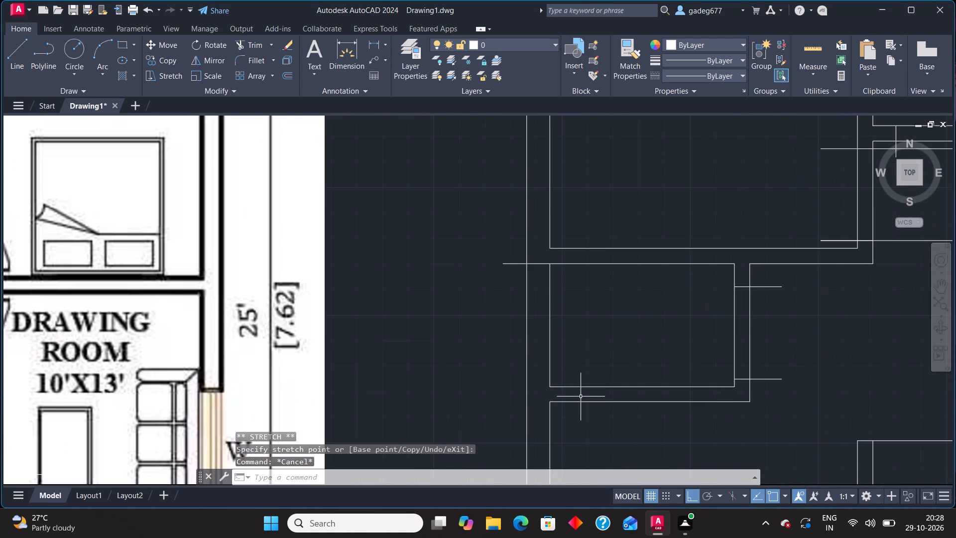
pyautogui.click(579, 388)
pyautogui.click(552, 387)
pyautogui.click(507, 390)
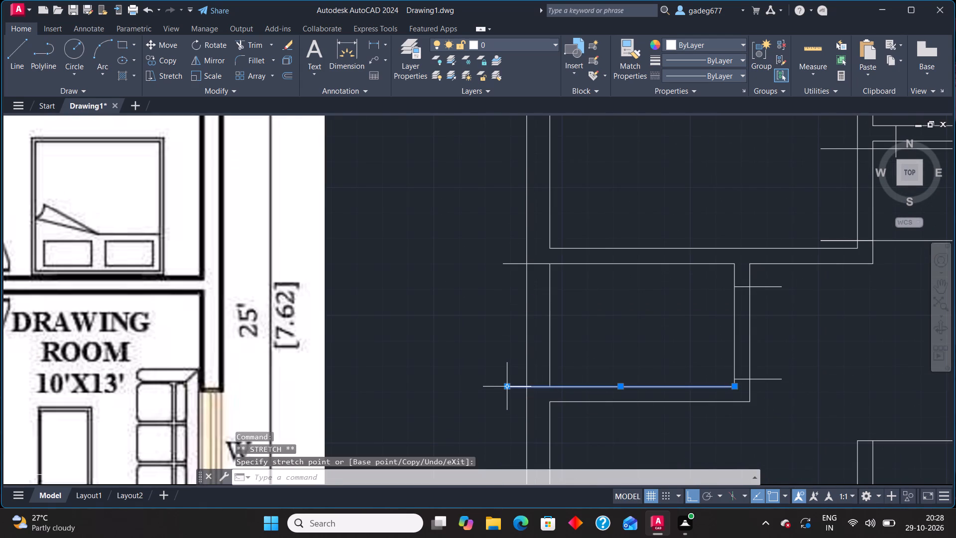
pyautogui.press('Escape')
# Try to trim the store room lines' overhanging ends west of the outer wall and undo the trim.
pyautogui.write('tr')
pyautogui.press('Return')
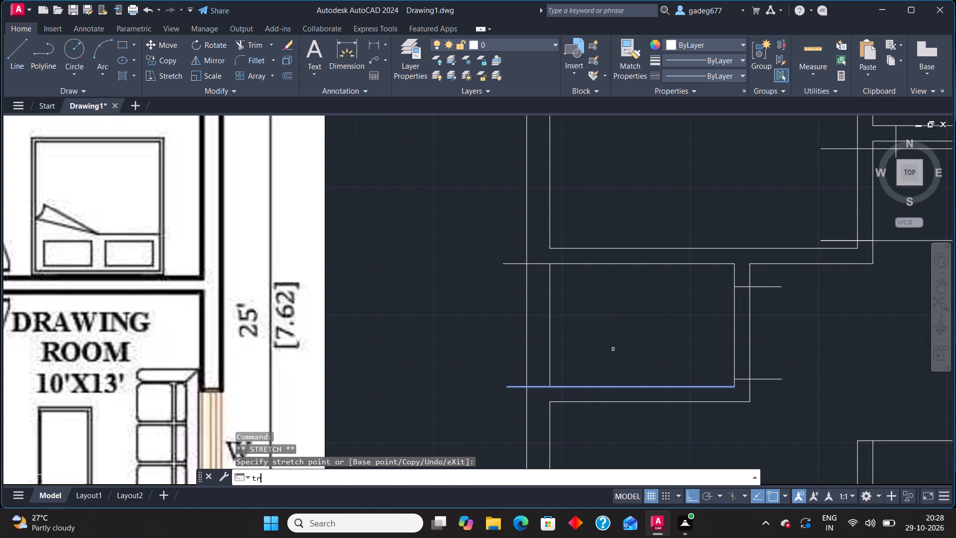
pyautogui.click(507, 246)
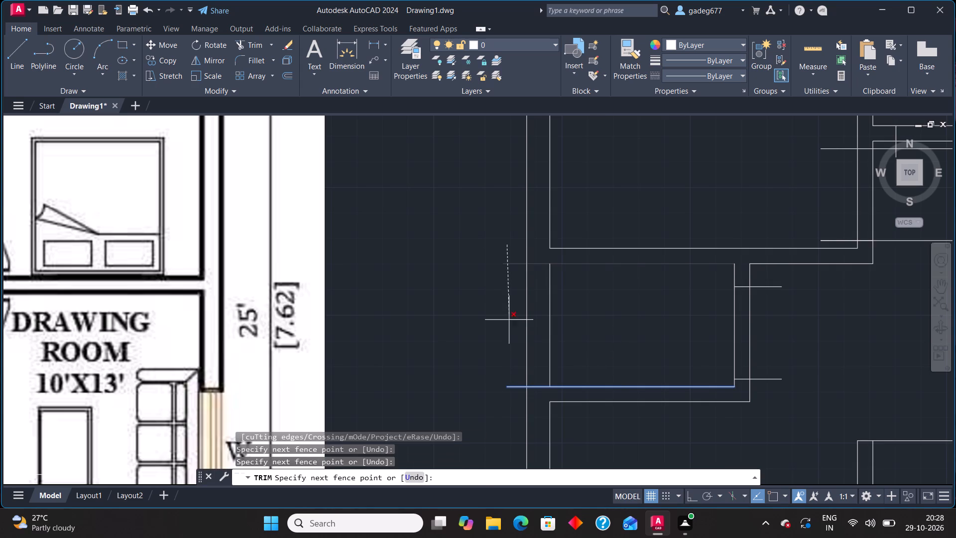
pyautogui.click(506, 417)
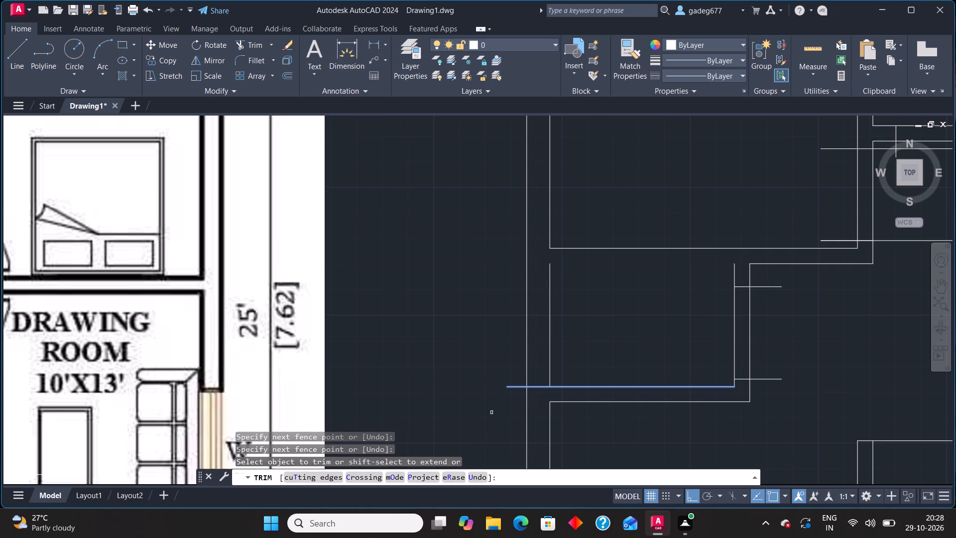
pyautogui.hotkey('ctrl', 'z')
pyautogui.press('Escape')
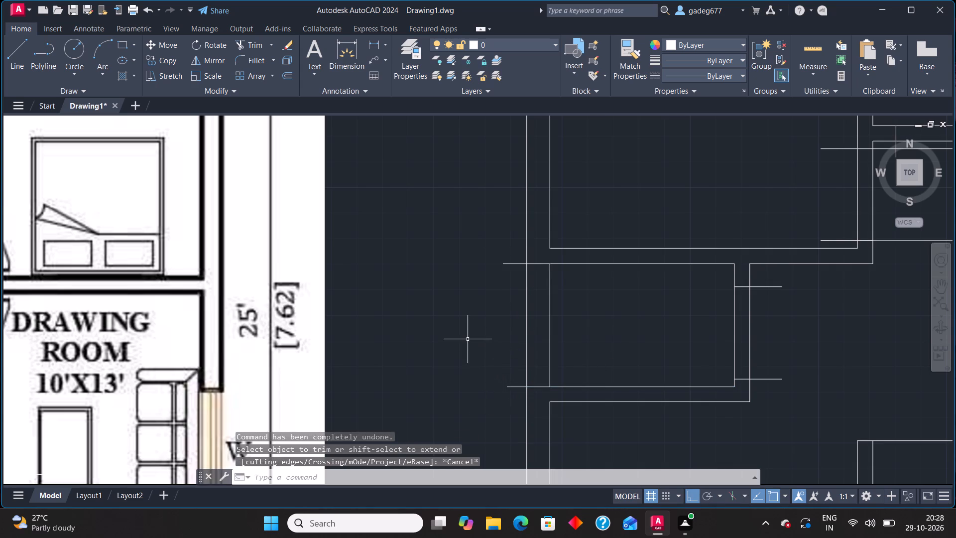
# Trim both store room wall lines back to the outer face of the west wall.
pyautogui.write('tr')
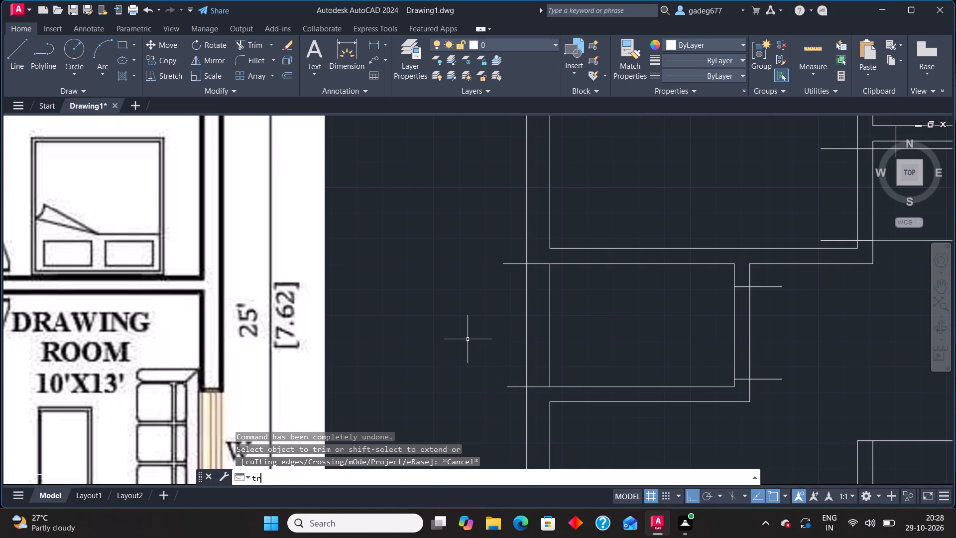
pyautogui.press('Return')
pyautogui.click(507, 246)
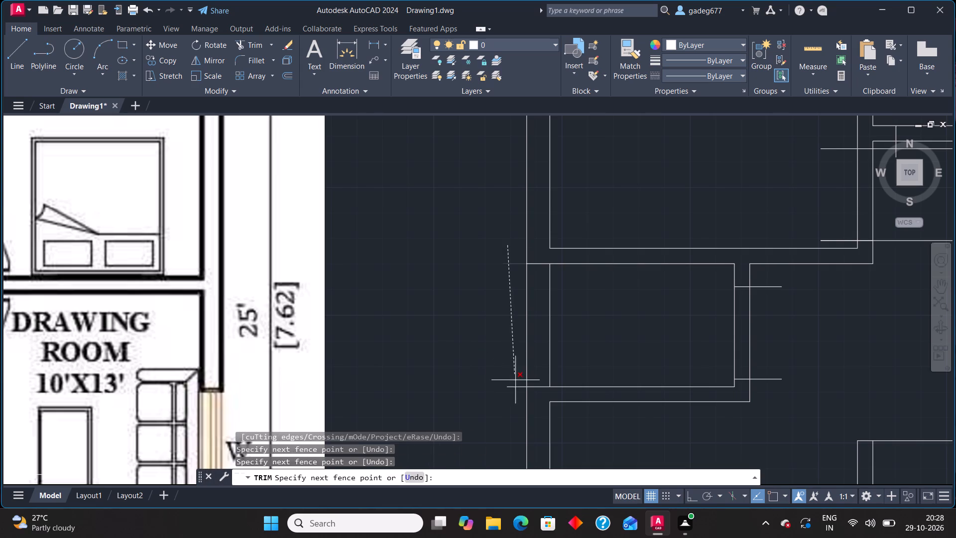
pyautogui.click(516, 407)
# Trim the store room door's projecting jamb ends and cut its opening through the store room's east wall.
pyautogui.scroll(-1, 498, 419)
pyautogui.scroll(2, 689, 331)
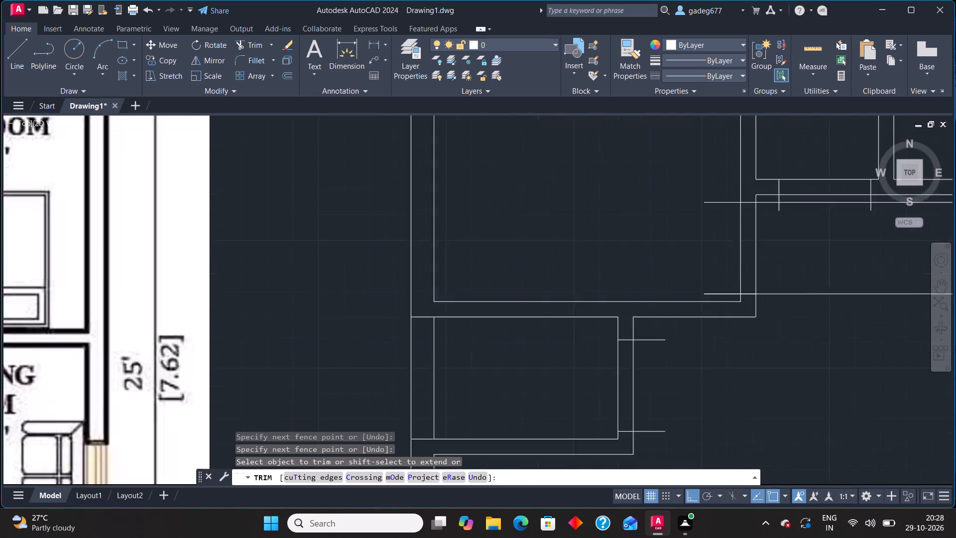
pyautogui.scroll(1, 689, 331)
pyautogui.scroll(-2, 589, 329)
pyautogui.click(589, 329)
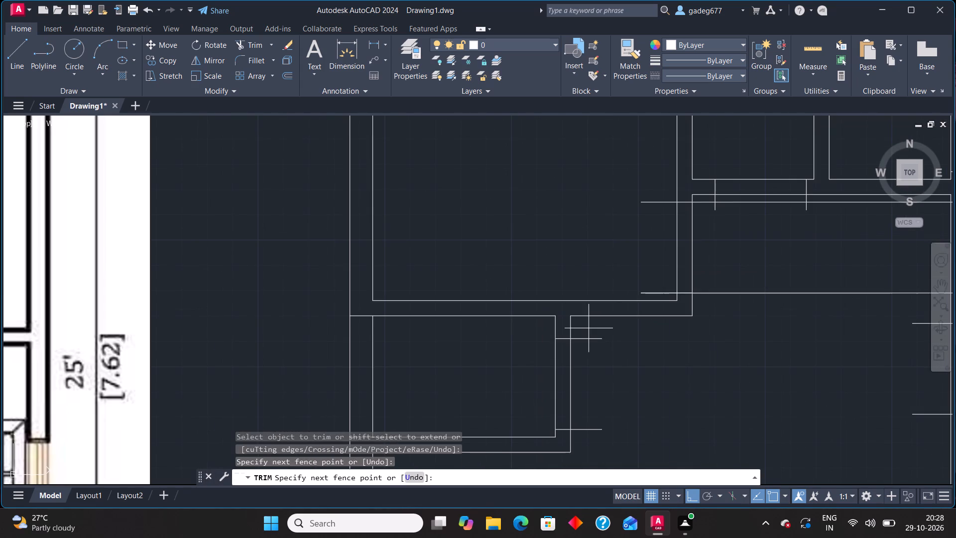
pyautogui.click(586, 452)
pyautogui.click(528, 380)
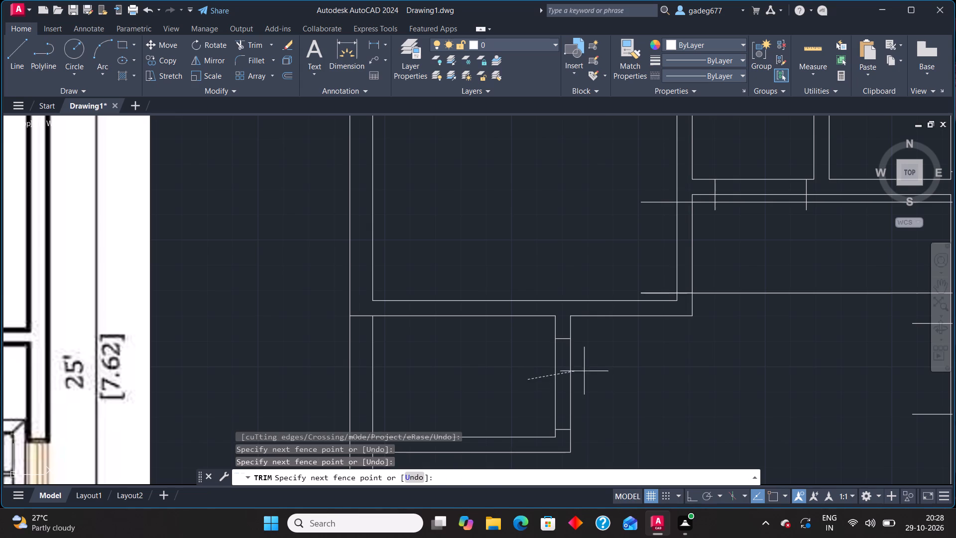
pyautogui.click(604, 372)
# Trim the jamb line ends projecting into the east bedroom, and cut the east toilet and east bedroom door openings.
pyautogui.scroll(-2, 623, 386)
pyautogui.moveTo(681, 374); pyautogui.dragTo(475, 411, button='middle')
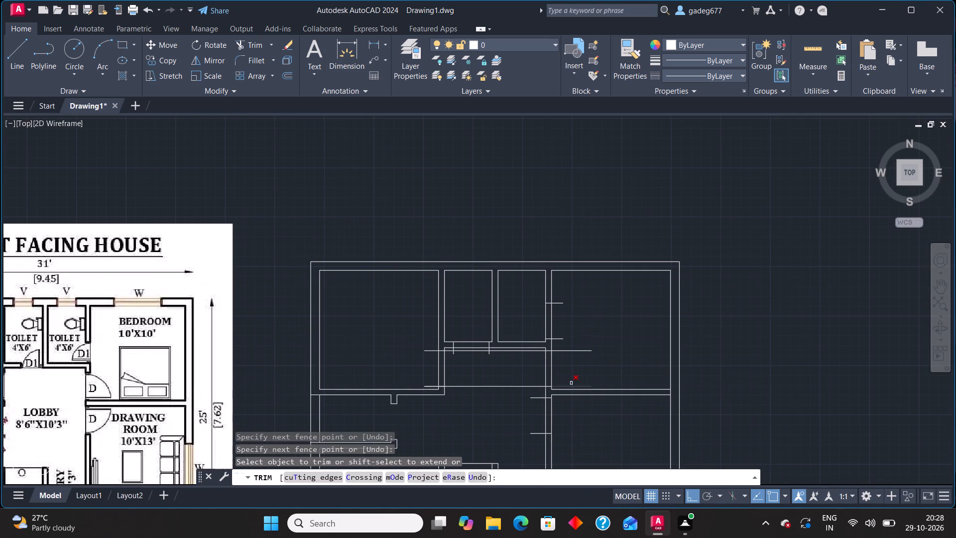
pyautogui.click(571, 386)
pyautogui.click(573, 352)
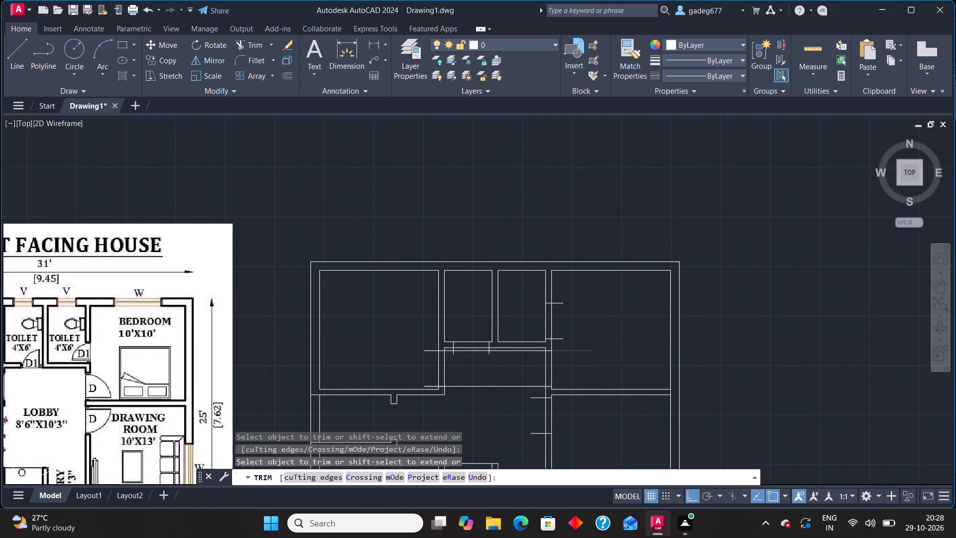
pyautogui.click(558, 292)
pyautogui.click(556, 355)
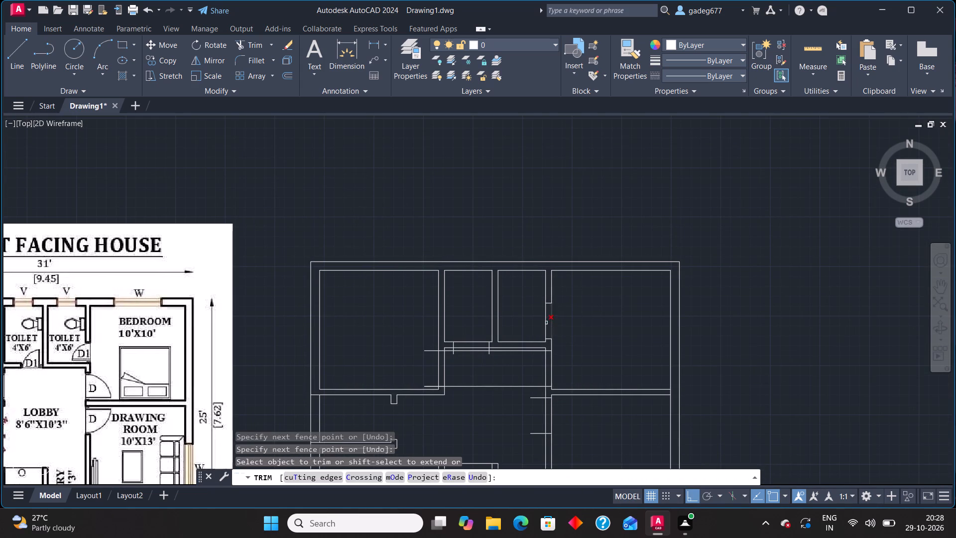
pyautogui.click(521, 323)
pyautogui.click(570, 322)
pyautogui.click(525, 372)
pyautogui.click(573, 363)
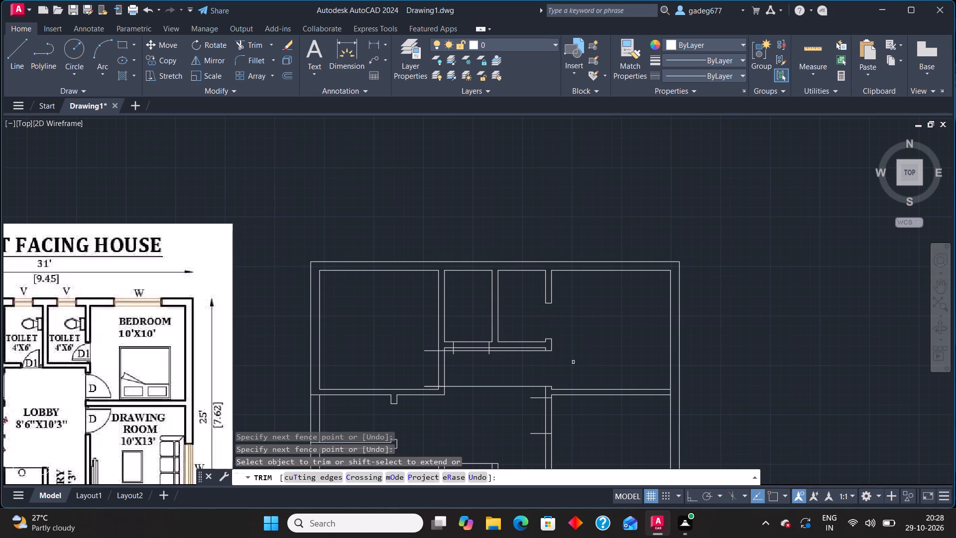
# Trim away the bedroom jamb line segments crossing the lobby and the drawing room door's jamb ends projecting into it.
pyautogui.click(525, 350)
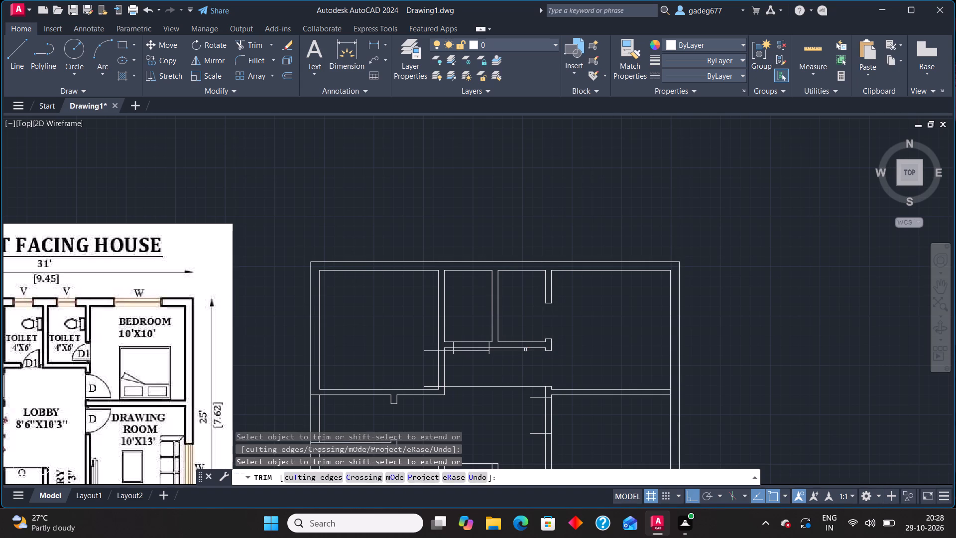
pyautogui.click(524, 377)
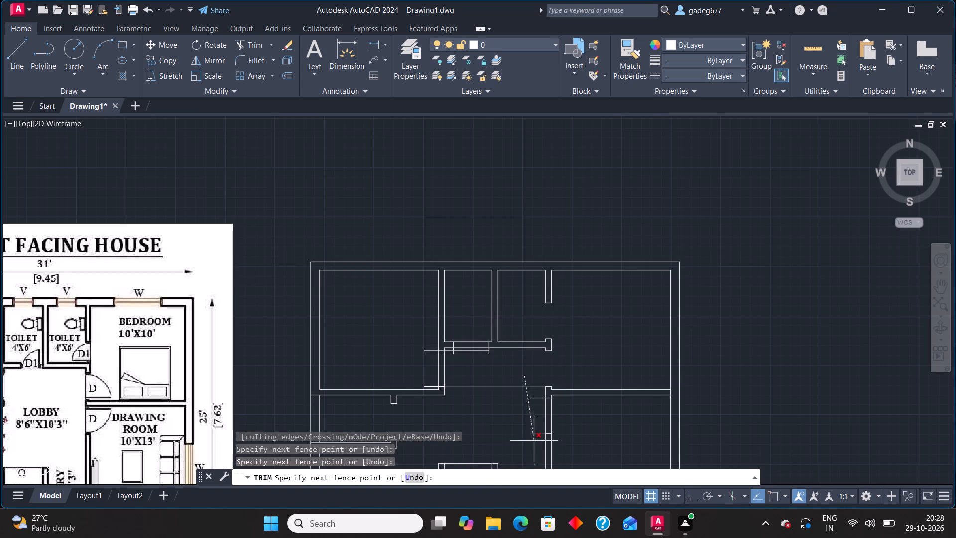
pyautogui.click(534, 444)
pyautogui.click(541, 404)
pyautogui.click(541, 382)
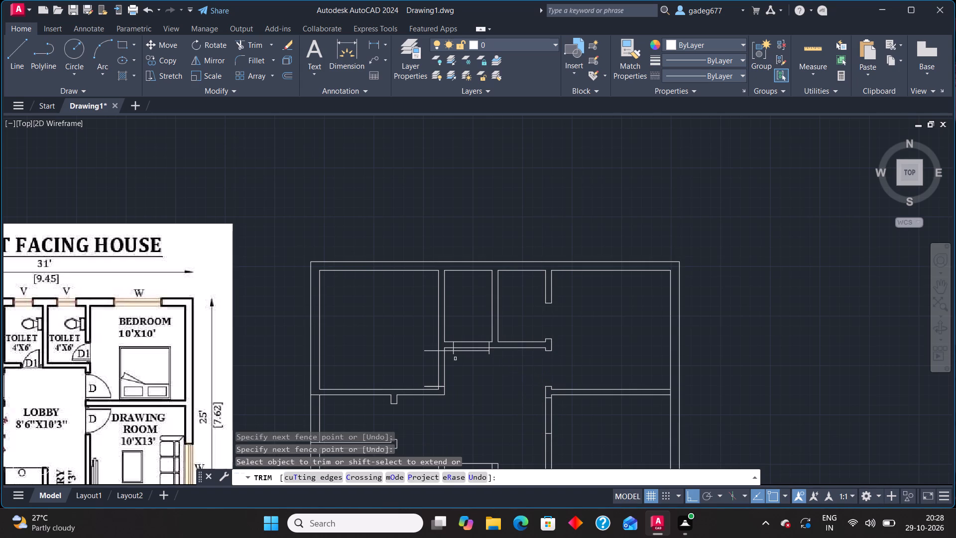
# Trim the west toilet door's projecting jamb ends and cut its opening through the toilet's bottom wall.
pyautogui.scroll(3, 451, 356)
pyautogui.click(443, 338)
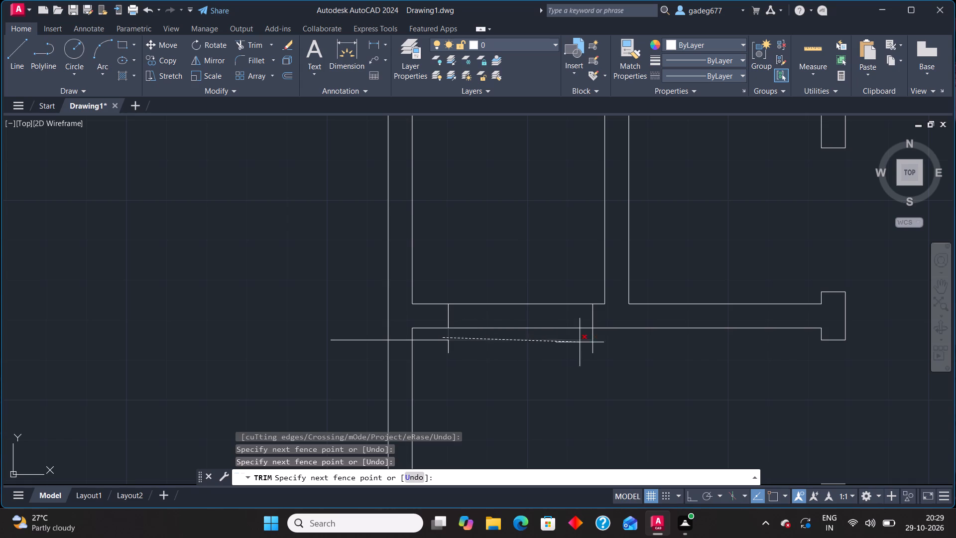
pyautogui.click(613, 343)
pyautogui.click(529, 263)
pyautogui.click(549, 390)
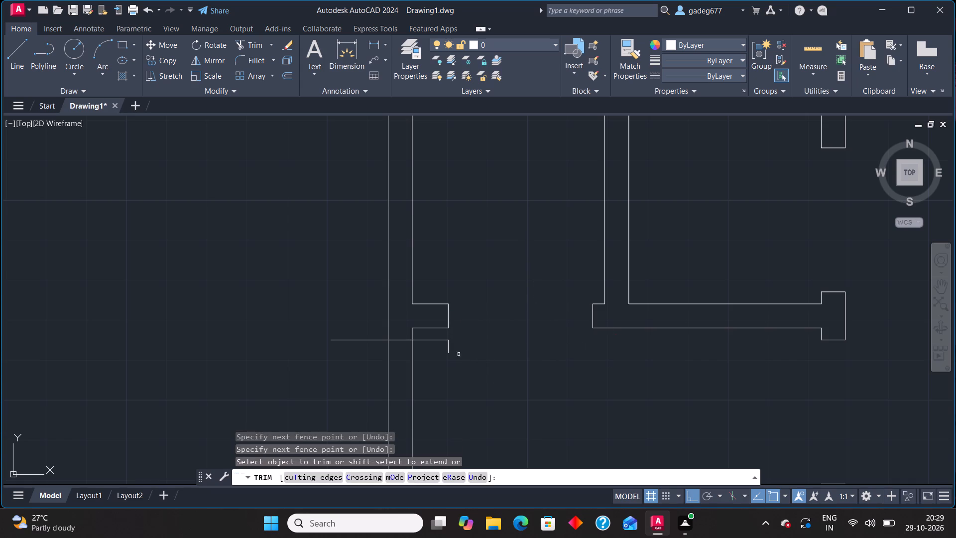
pyautogui.click(450, 346)
# Trim the west bedroom door's jamb lines to the wall thickness and cut its opening through the bedroom's east wall.
pyautogui.click(442, 340)
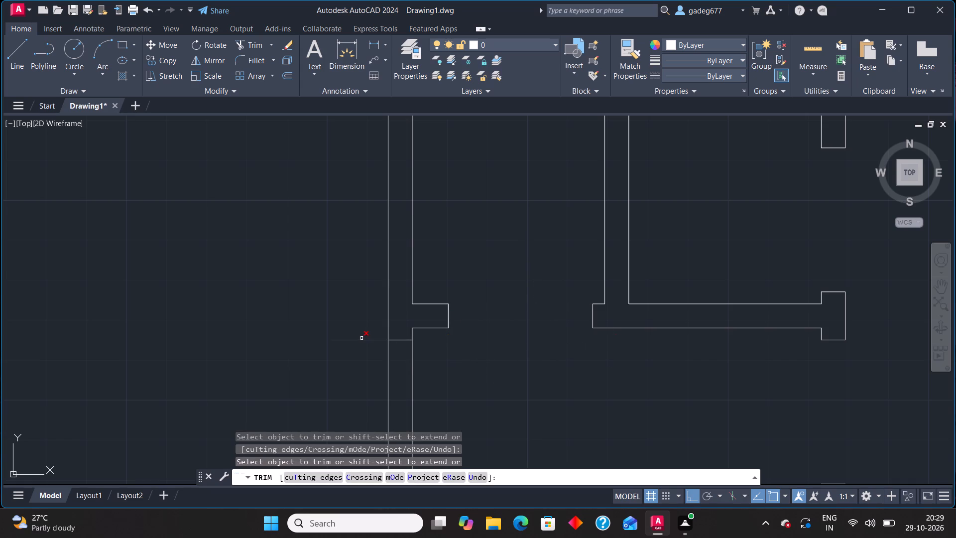
pyautogui.click(361, 339)
pyautogui.click(368, 376)
pyautogui.click(511, 377)
pyautogui.scroll(-2, 504, 379)
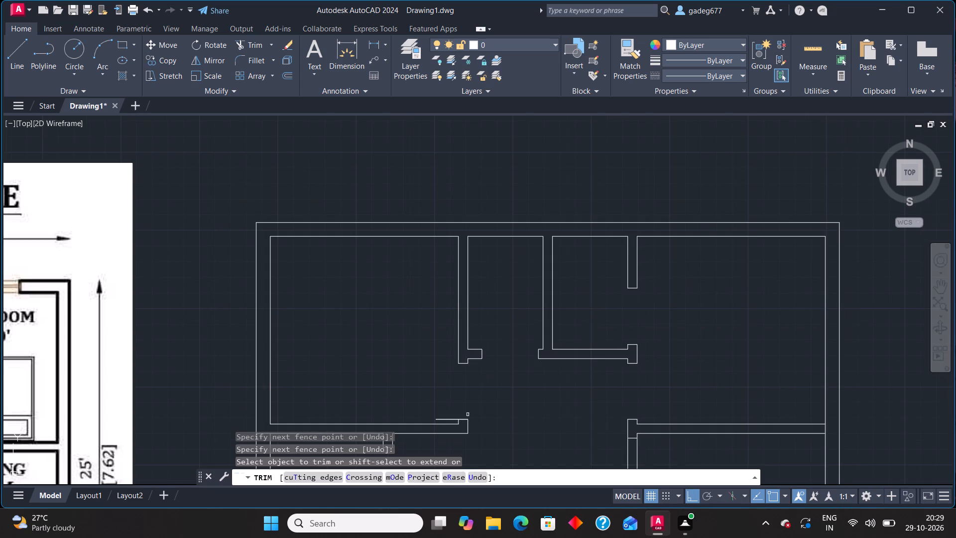
pyautogui.click(448, 420)
pyautogui.click(448, 420)
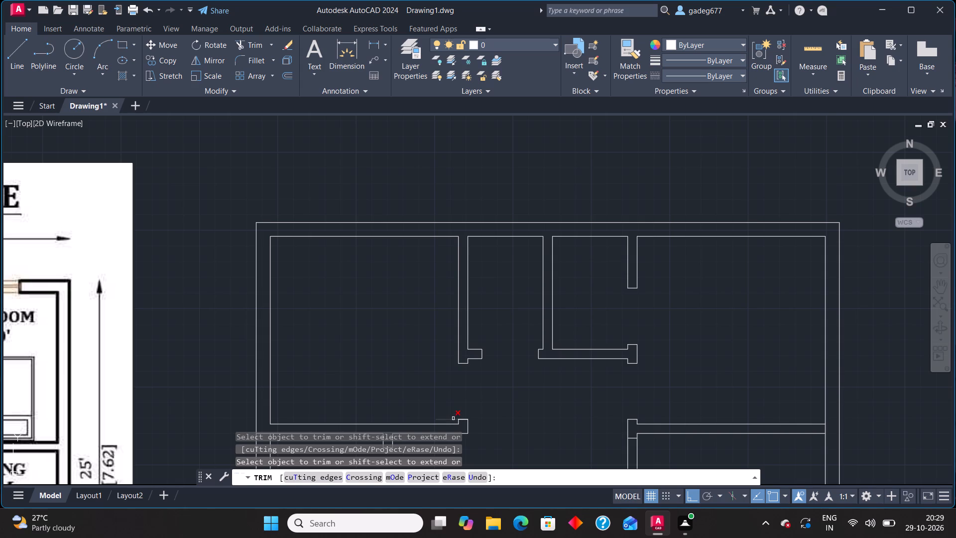
pyautogui.click(453, 419)
# Trim the main entrance door's jamb lines where they project below the outer south wall.
pyautogui.scroll(-2, 516, 390)
pyautogui.moveTo(513, 404); pyautogui.dragTo(475, 282, button='middle')
pyautogui.scroll(3, 496, 418)
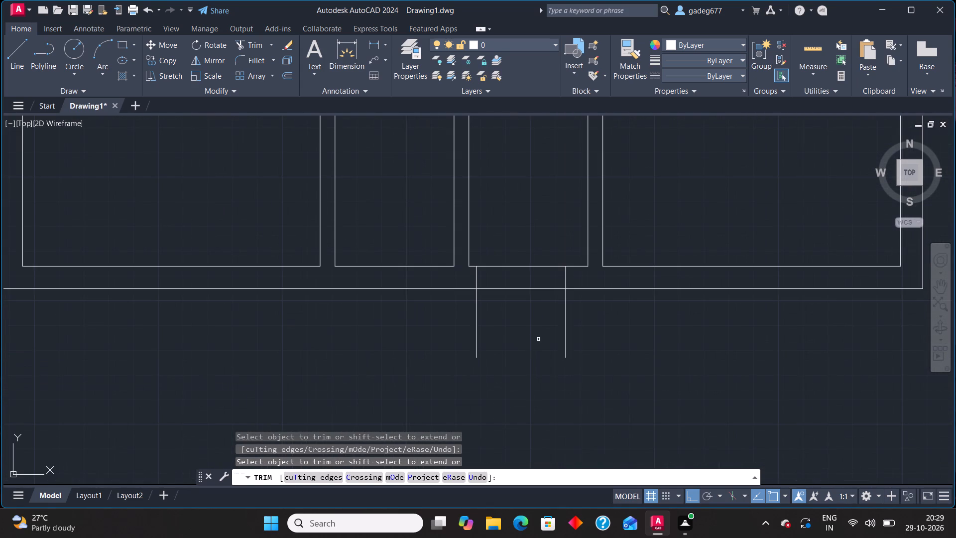
pyautogui.click(449, 326)
pyautogui.click(584, 333)
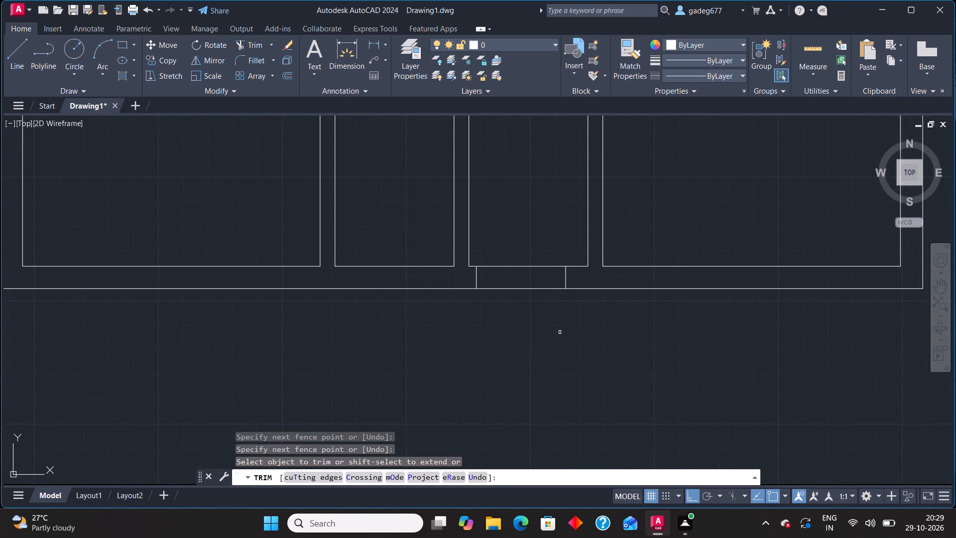
pyautogui.press('Escape')
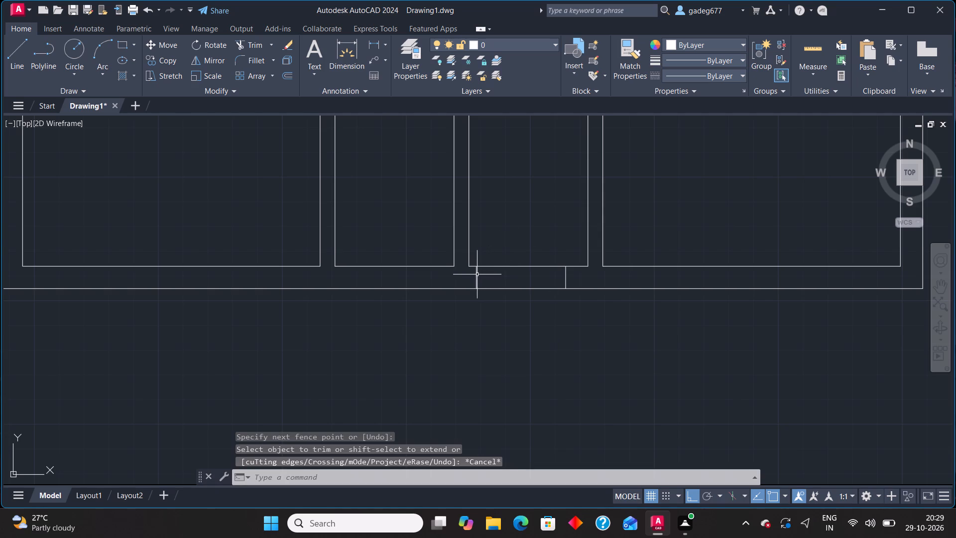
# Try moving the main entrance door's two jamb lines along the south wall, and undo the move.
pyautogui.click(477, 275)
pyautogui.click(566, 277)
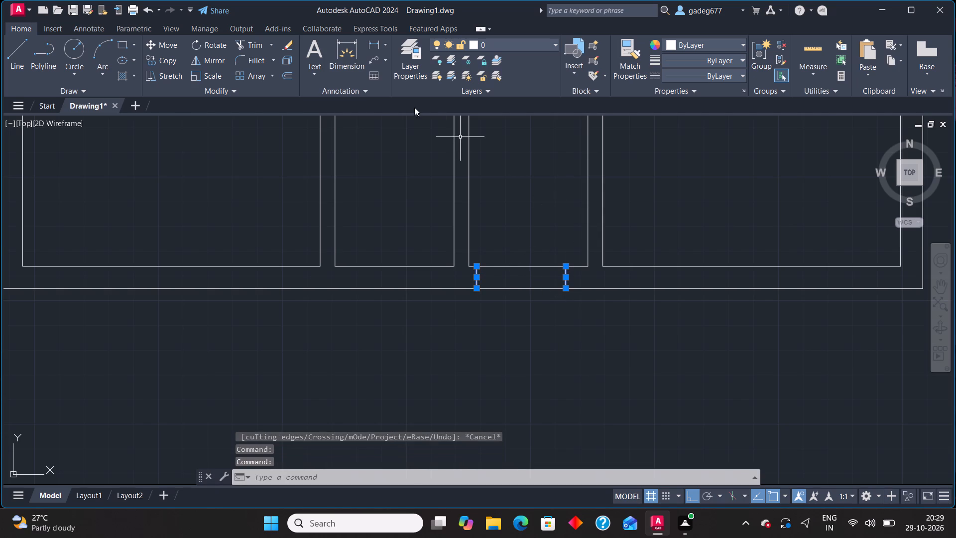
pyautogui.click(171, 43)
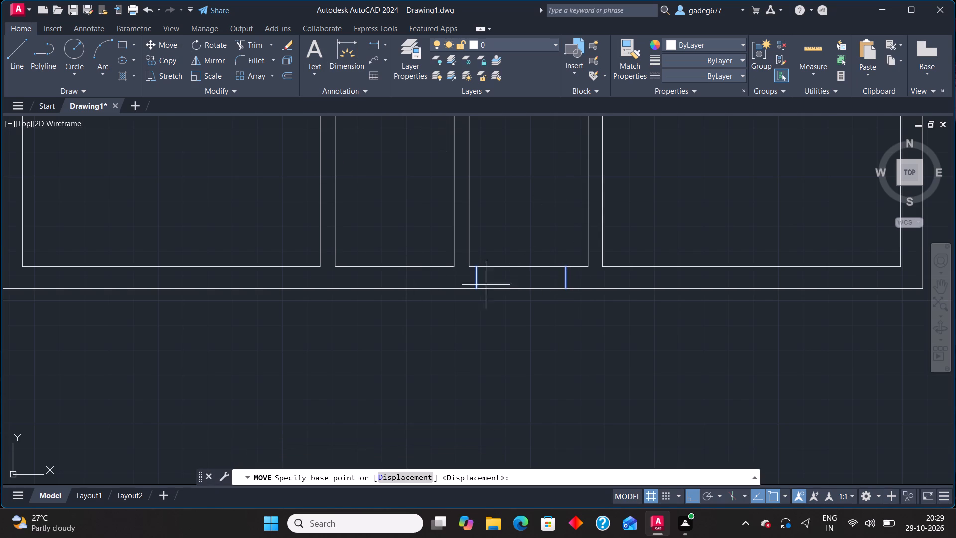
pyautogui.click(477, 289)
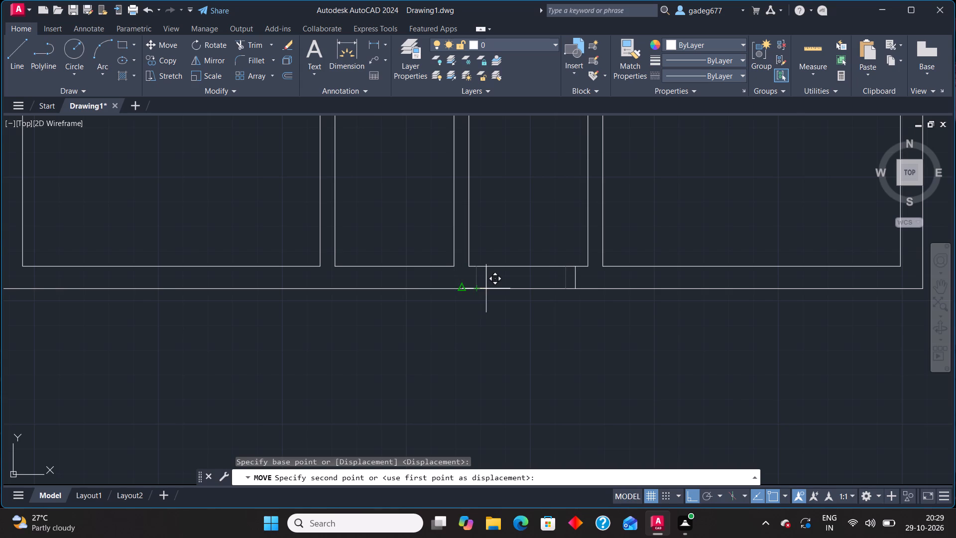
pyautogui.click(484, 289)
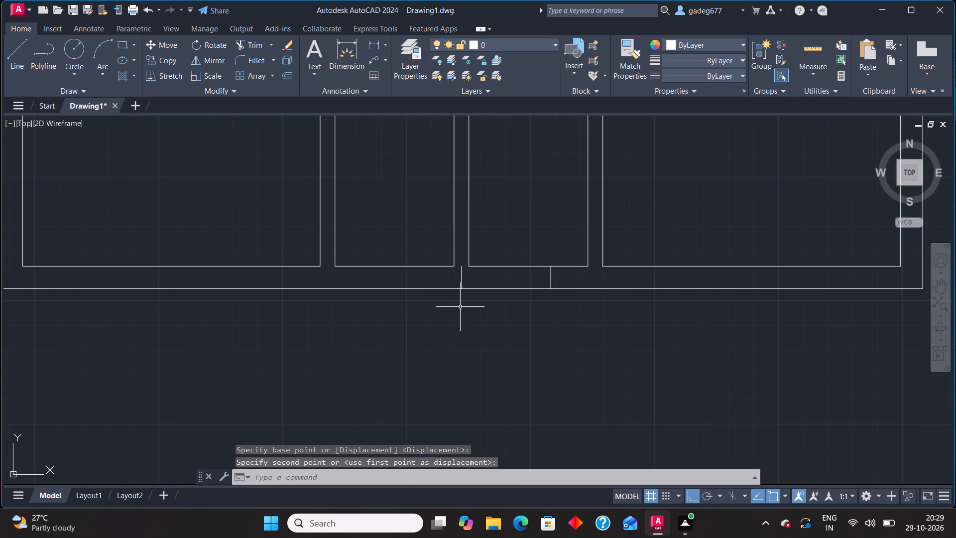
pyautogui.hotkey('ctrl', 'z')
# Move the main entrance door's two jamb lines about 4" east along the south wall.
pyautogui.click(476, 275)
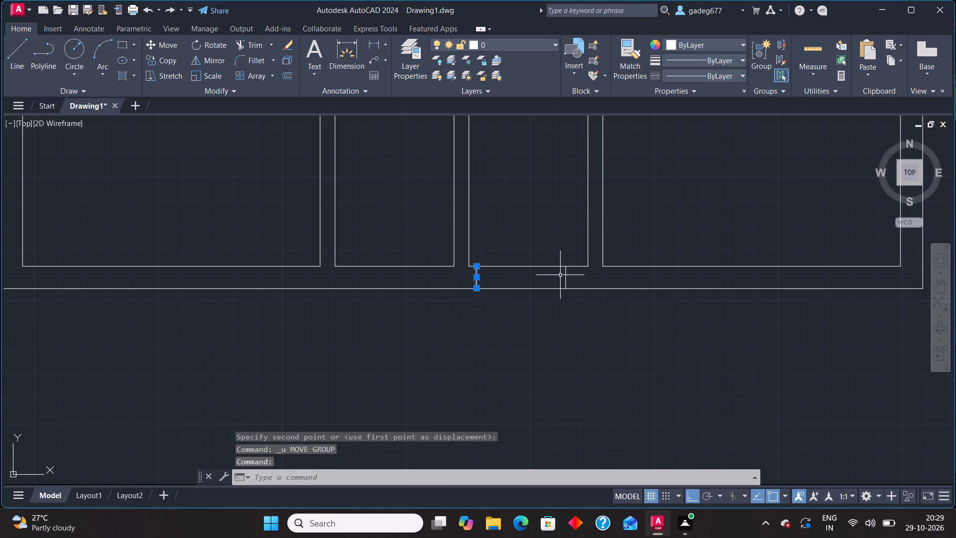
pyautogui.click(566, 276)
pyautogui.click(161, 47)
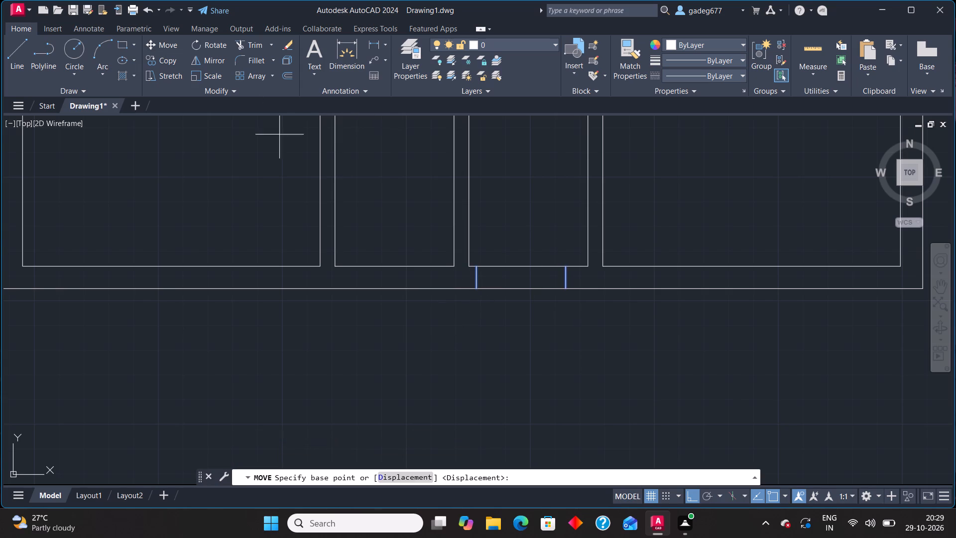
pyautogui.click(569, 291)
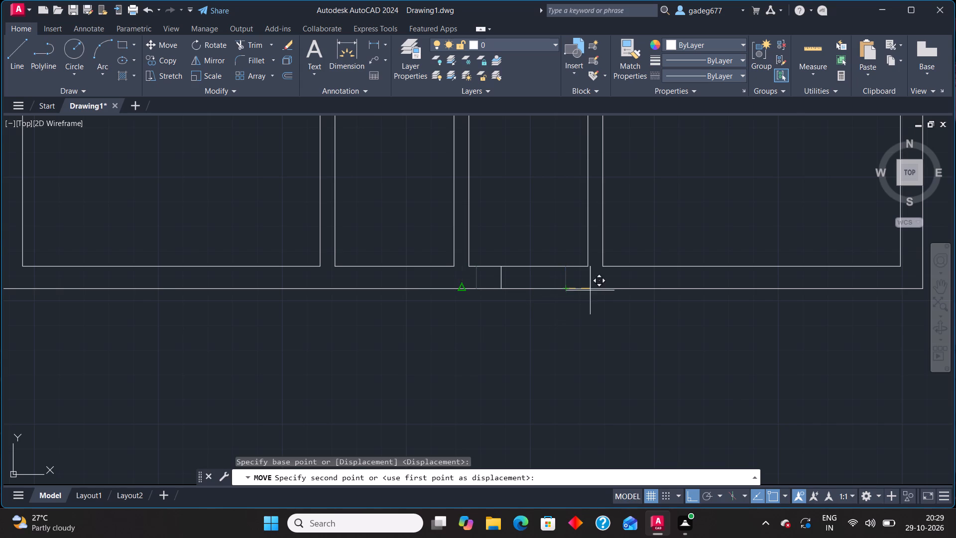
pyautogui.scroll(3, 578, 287)
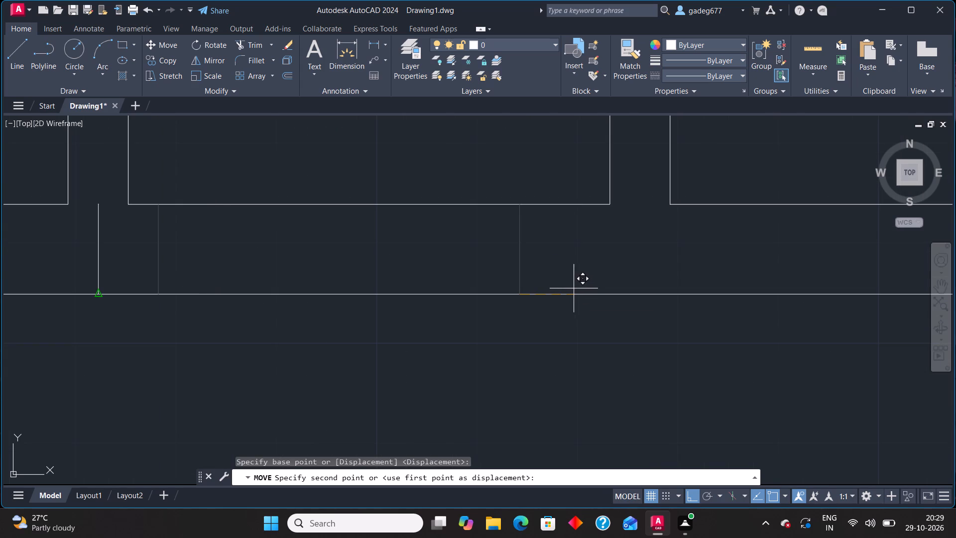
pyautogui.click(556, 309)
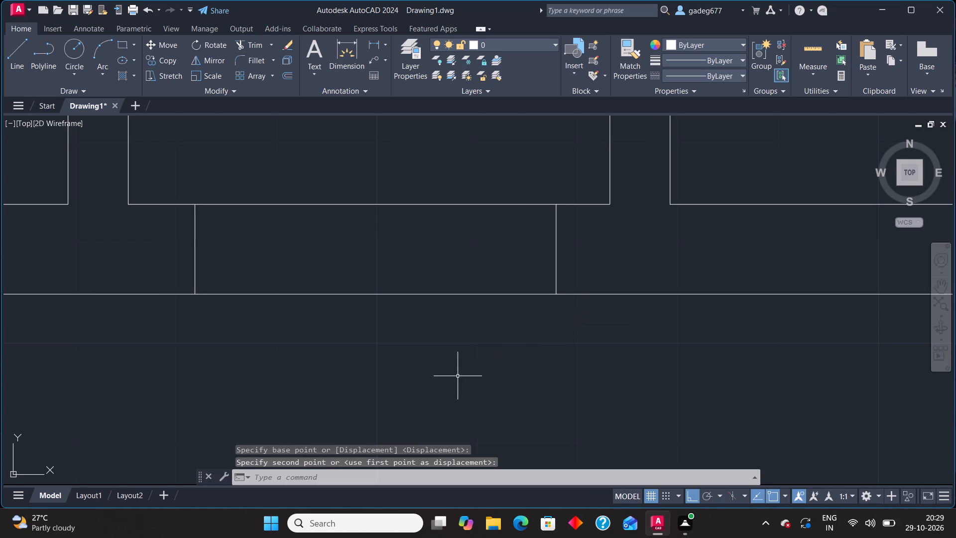
# Trim the south wall lines between the main entrance jambs to cut the door opening.
pyautogui.scroll(-4, 457, 377)
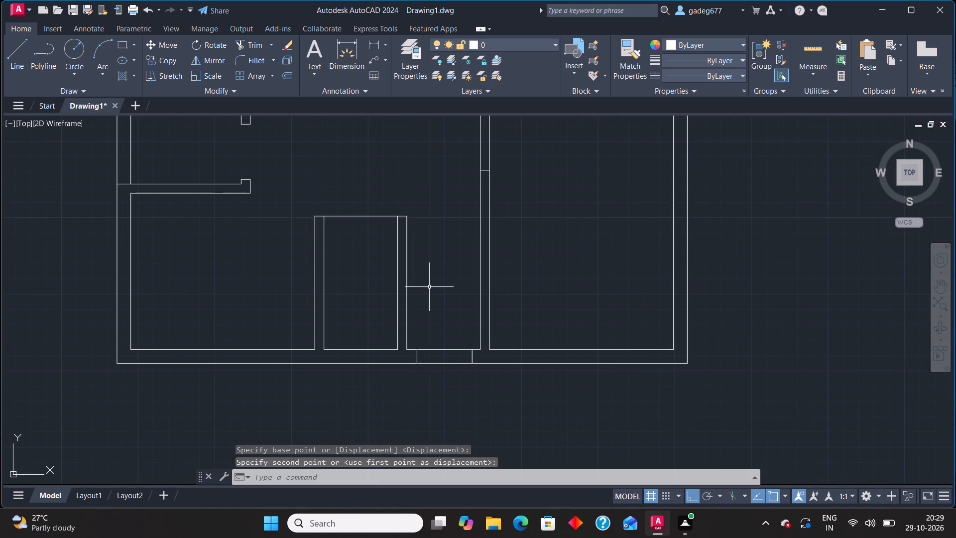
pyautogui.write('tr')
pyautogui.press('Return')
pyautogui.click(449, 316)
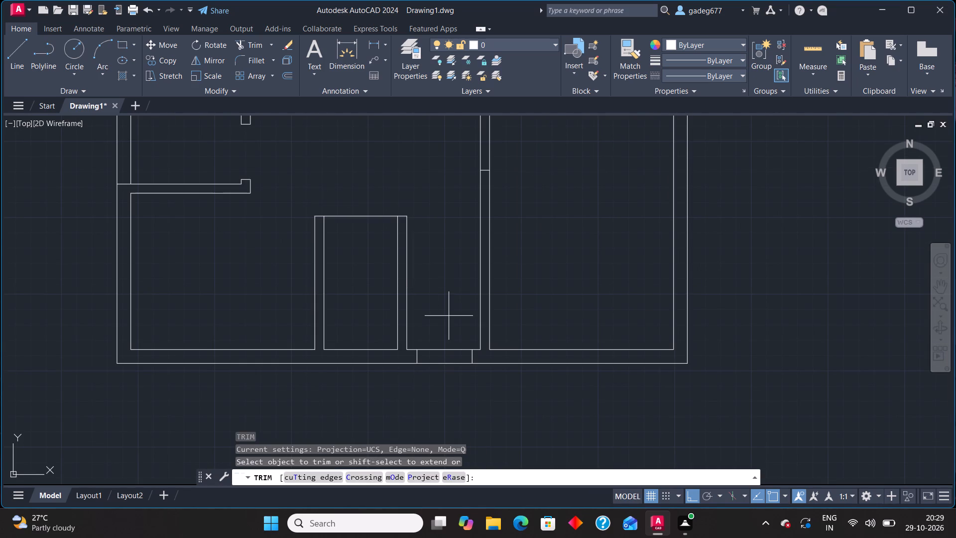
pyautogui.click(433, 388)
# Trim the drawing room's west wall lines between the door jambs to cut its door opening to the lobby.
pyautogui.scroll(-3, 440, 383)
pyautogui.scroll(4, 447, 330)
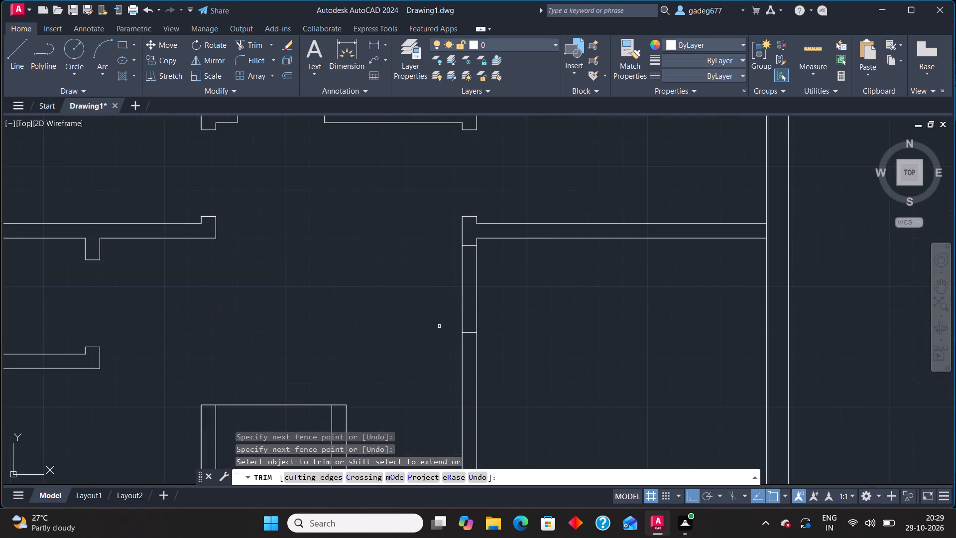
pyautogui.click(438, 298)
pyautogui.click(502, 293)
pyautogui.scroll(-3, 390, 299)
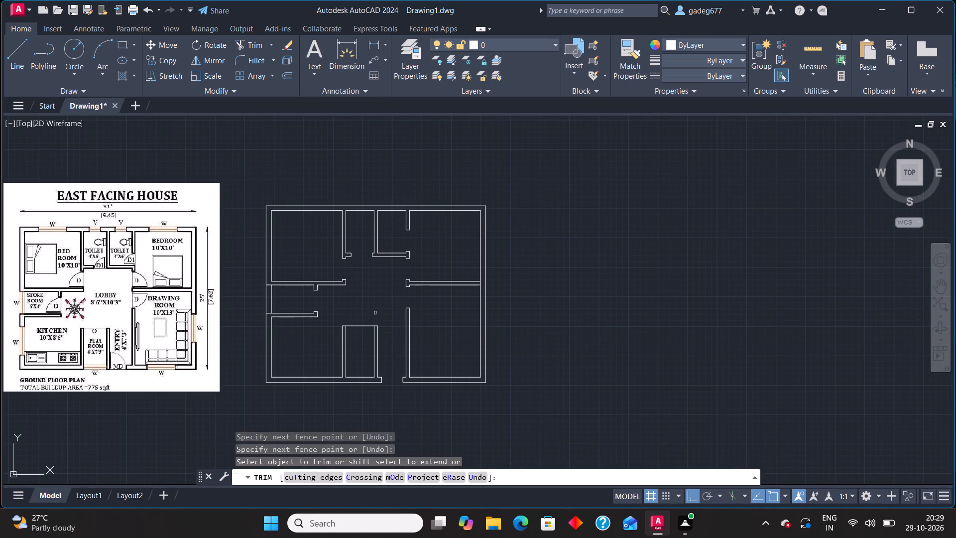
pyautogui.press('Escape')
# Measure the store room's distances at the west outer wall with Quick Measure.
pyautogui.moveTo(365, 318); pyautogui.dragTo(493, 359, button='middle')
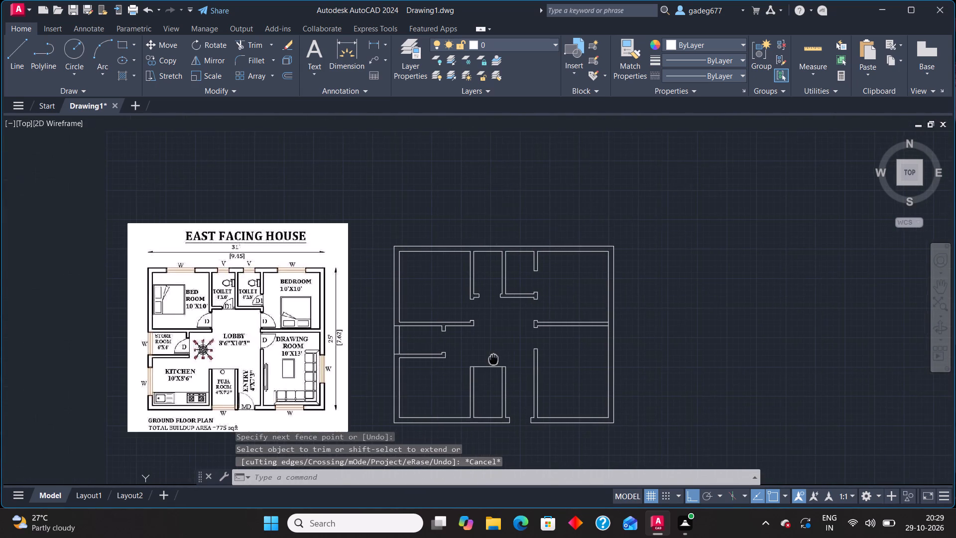
pyautogui.scroll(2, 402, 341)
pyautogui.click(803, 47)
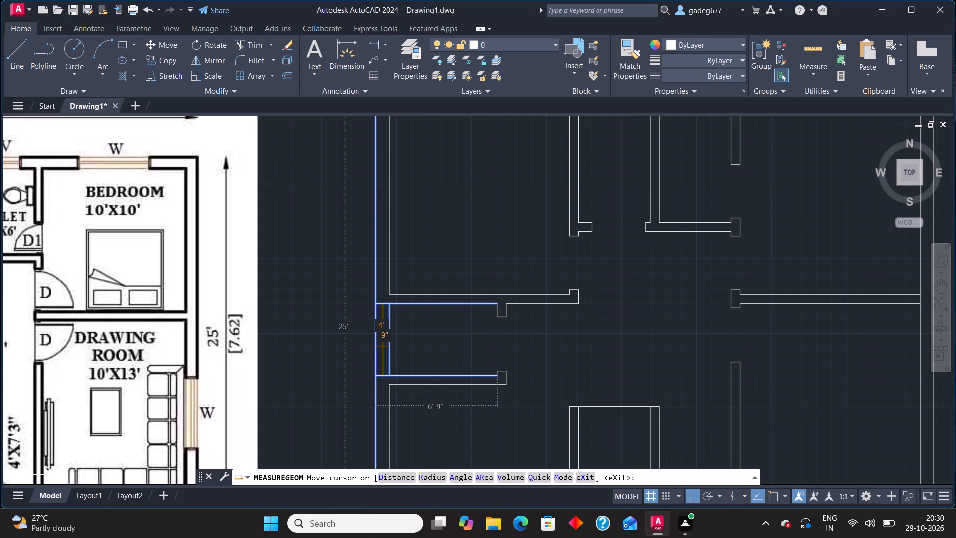
pyautogui.press('Escape')
# Draw a short vertical line across the north wall of the west bedroom at its window.
pyautogui.scroll(-2, 388, 353)
pyautogui.moveTo(403, 350); pyautogui.dragTo(453, 392, button='middle')
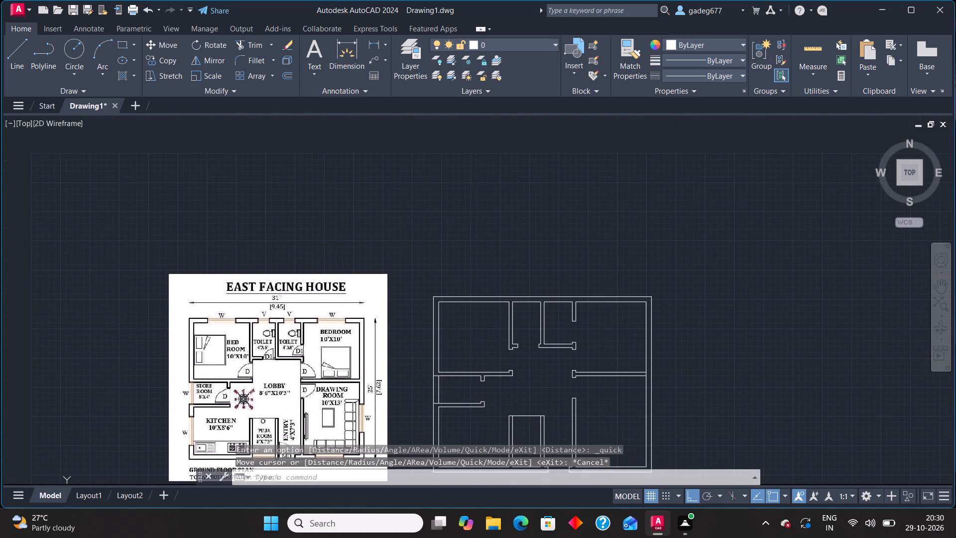
pyautogui.press('l')
pyautogui.press('Return')
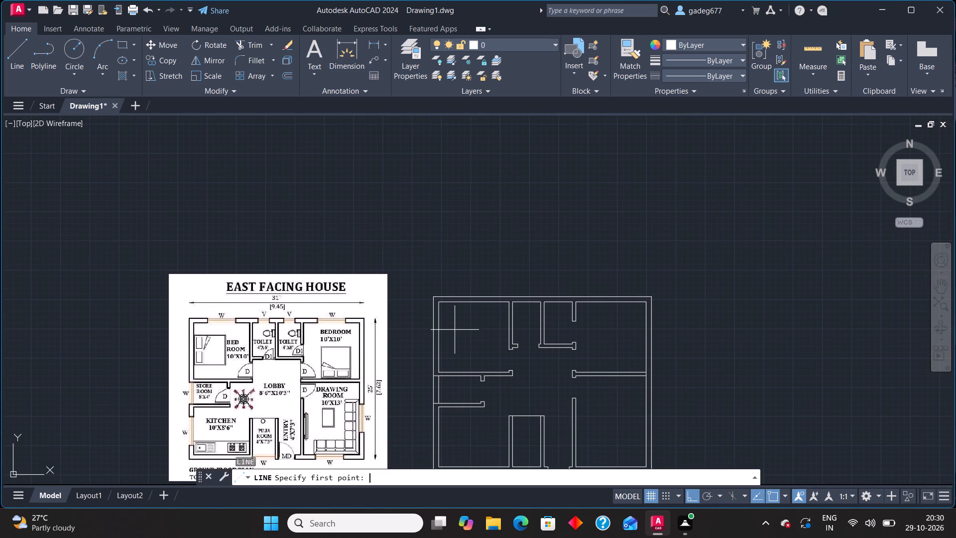
pyautogui.scroll(3, 481, 290)
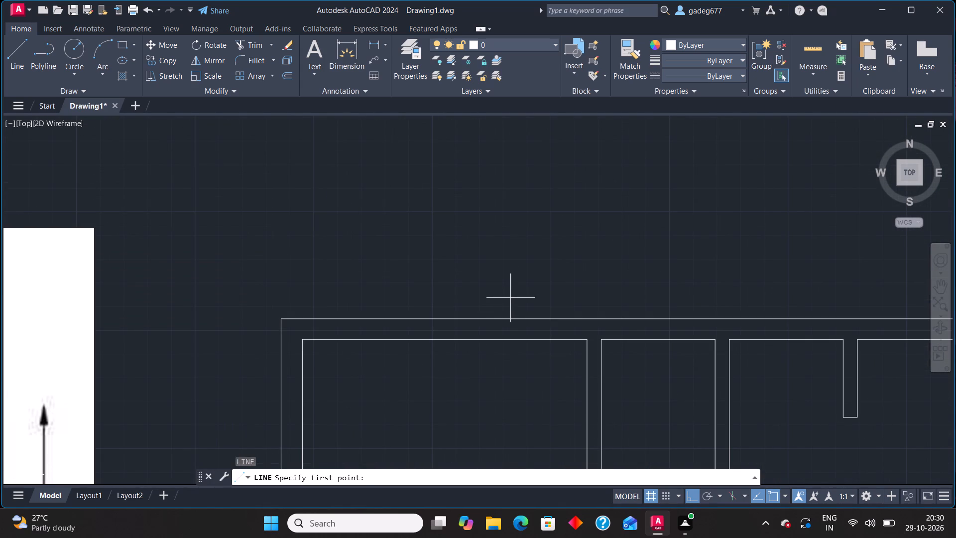
pyautogui.click(510, 298)
pyautogui.click(508, 362)
pyautogui.press('space')
pyautogui.scroll(-2, 396, 426)
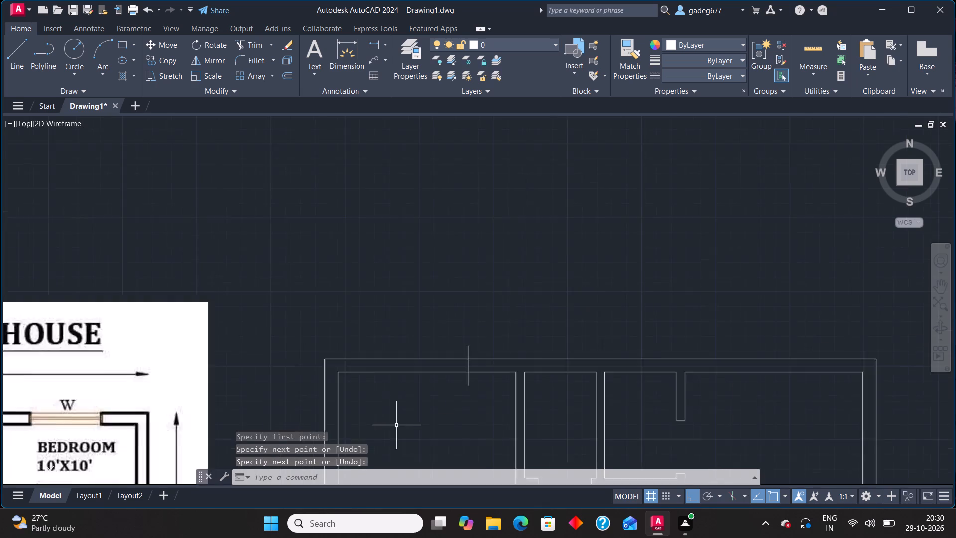
# Draw a short vertical line across the north wall at each of the two toilets' ventilators.
pyautogui.press('space')
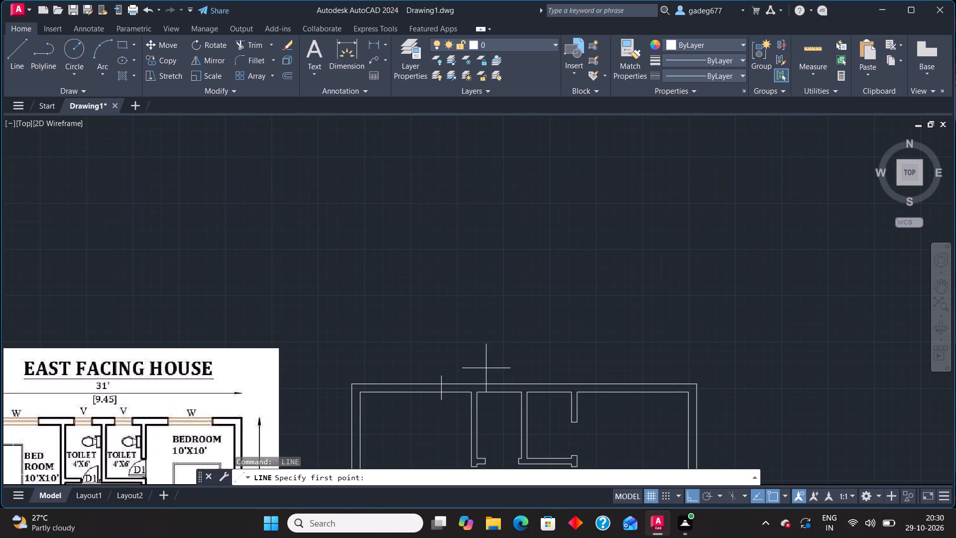
pyautogui.scroll(2, 487, 376)
pyautogui.moveTo(488, 381); pyautogui.dragTo(462, 255, button='middle')
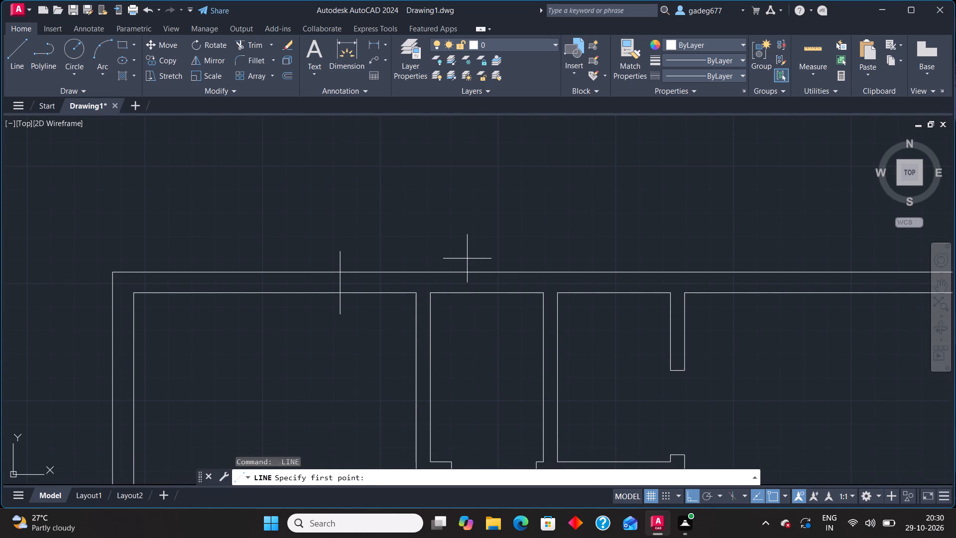
pyautogui.click(467, 259)
pyautogui.click(474, 317)
pyautogui.press('space')
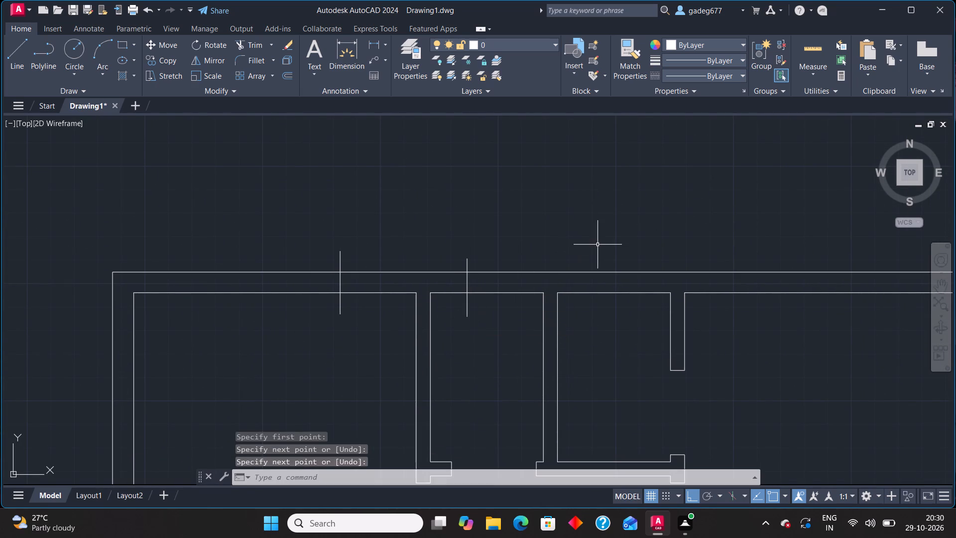
pyautogui.press('space')
pyautogui.click(586, 248)
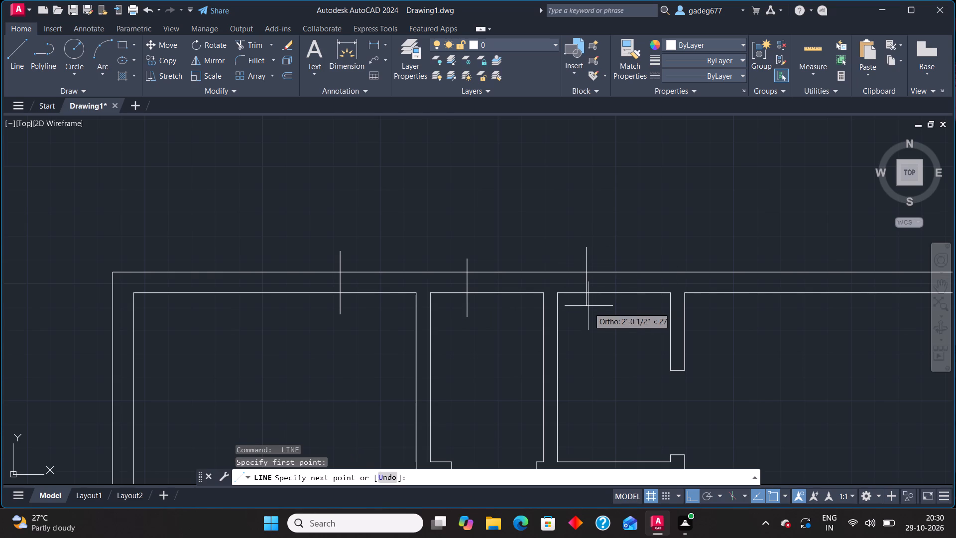
pyautogui.click(589, 315)
pyautogui.press('space')
# Draw a vertical line about 2'-1" long across the north wall of the east bedroom at its window.
pyautogui.scroll(-3, 554, 344)
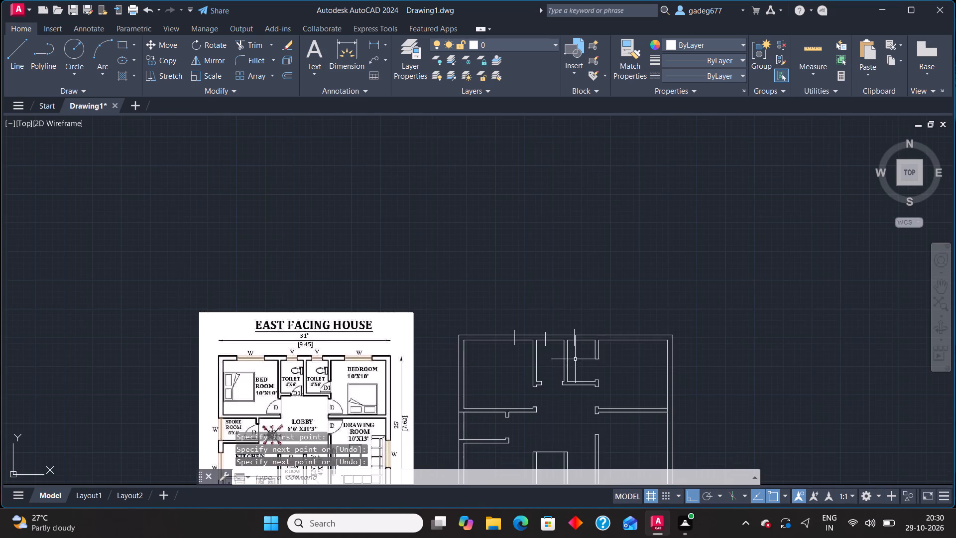
pyautogui.moveTo(575, 360); pyautogui.dragTo(496, 297, button='middle')
pyautogui.press('space')
pyautogui.scroll(3, 540, 260)
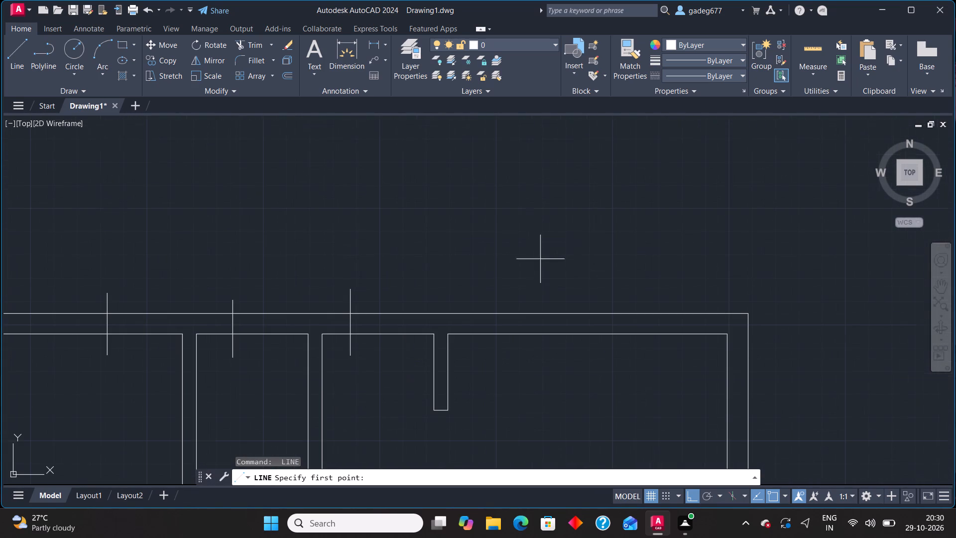
pyautogui.click(518, 301)
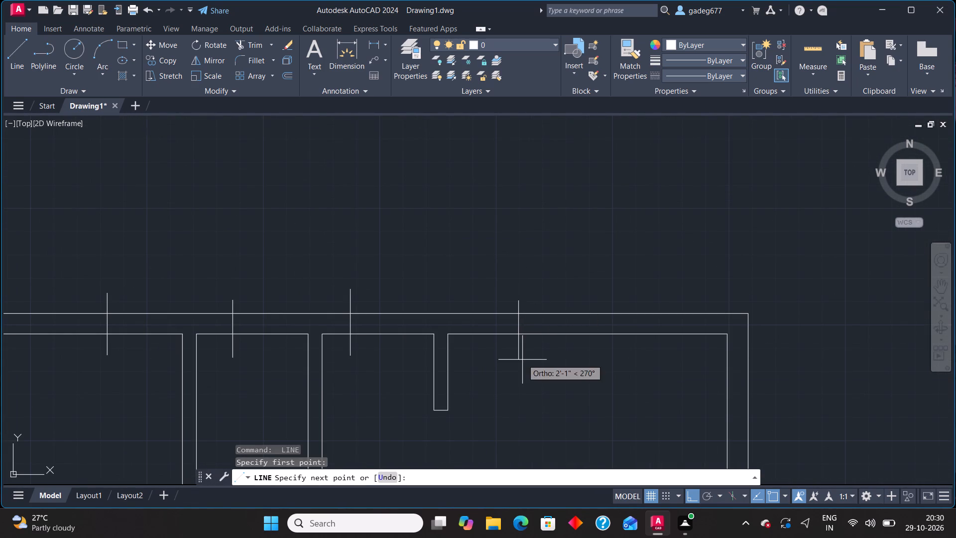
pyautogui.click(522, 360)
pyautogui.press('space')
# Draw a short horizontal line across the outer east wall of the drawing room at its window.
pyautogui.scroll(-2, 524, 373)
pyautogui.moveTo(553, 403); pyautogui.dragTo(537, 197, button='middle')
pyautogui.scroll(-1, 553, 402)
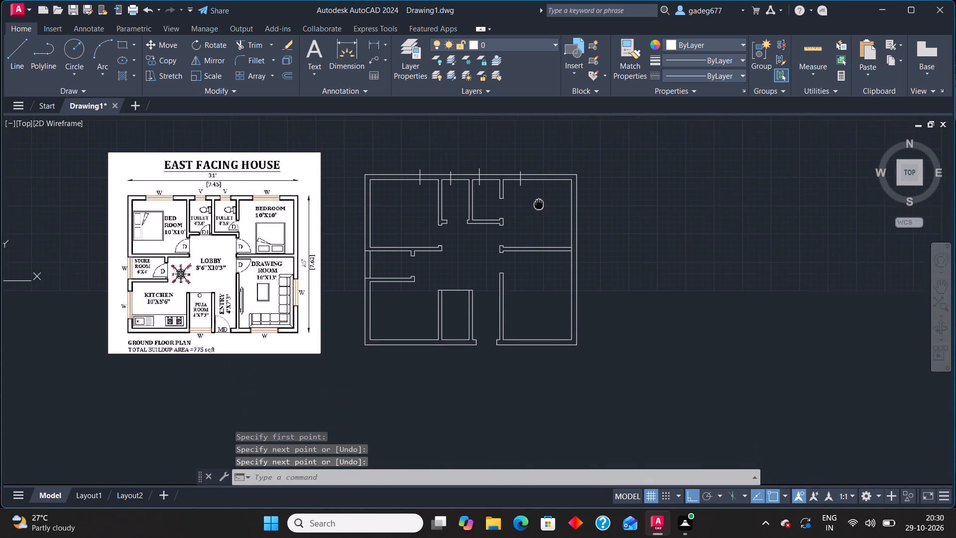
pyautogui.moveTo(537, 197); pyautogui.dragTo(537, 196, button='middle')
pyautogui.press('space')
pyautogui.scroll(2, 561, 272)
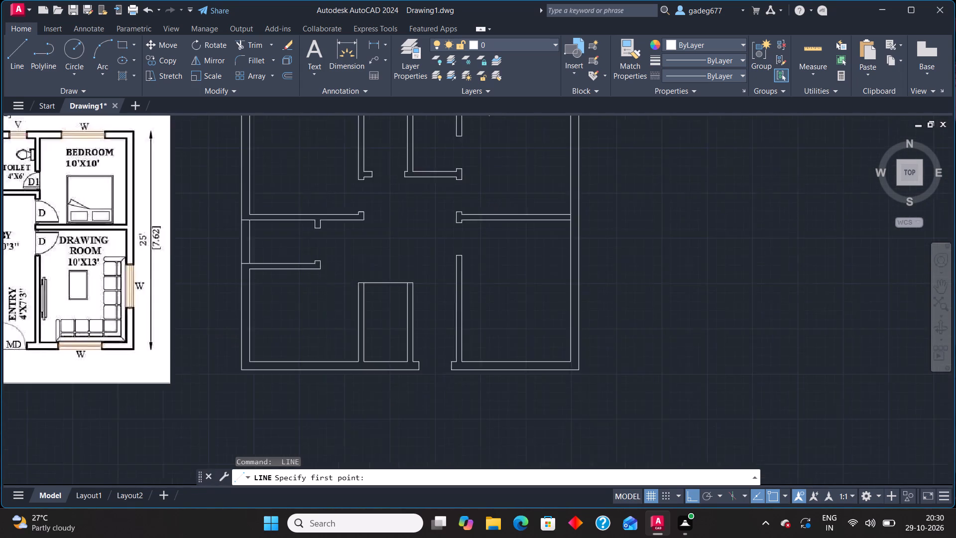
pyautogui.click(560, 260)
pyautogui.click(610, 257)
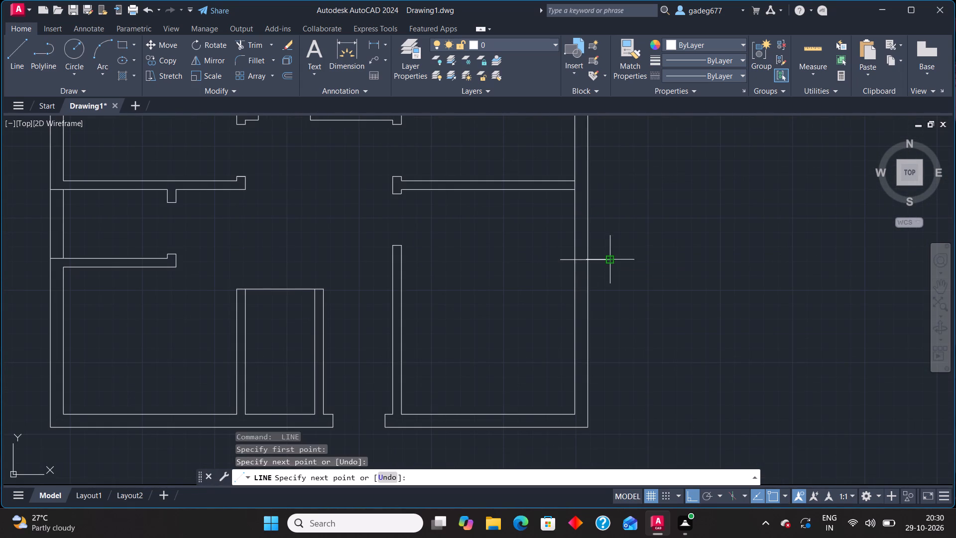
pyautogui.press('space')
# Draw a vertical line about 2'-4" long across the south wall of the drawing room at its window.
pyautogui.scroll(-2, 487, 340)
pyautogui.press('space')
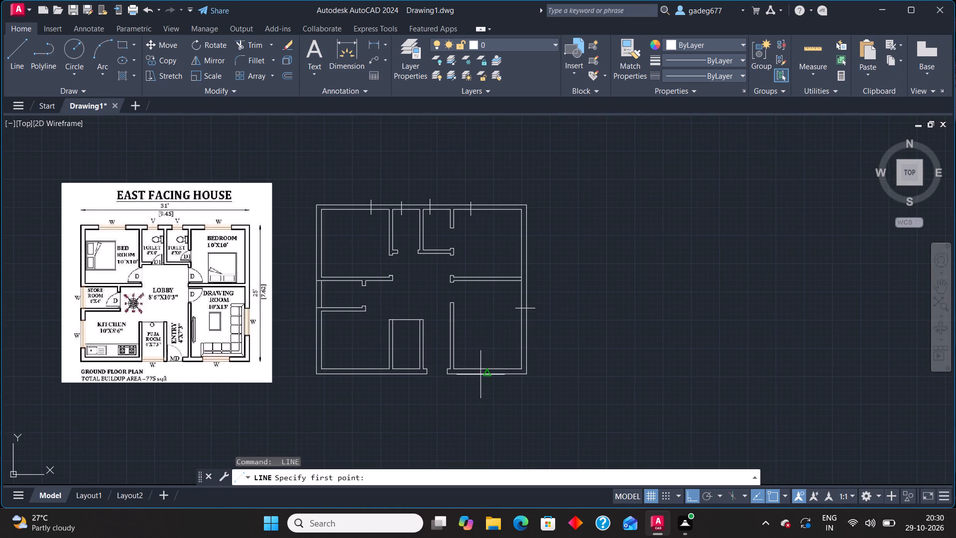
pyautogui.scroll(2, 475, 363)
pyautogui.click(462, 366)
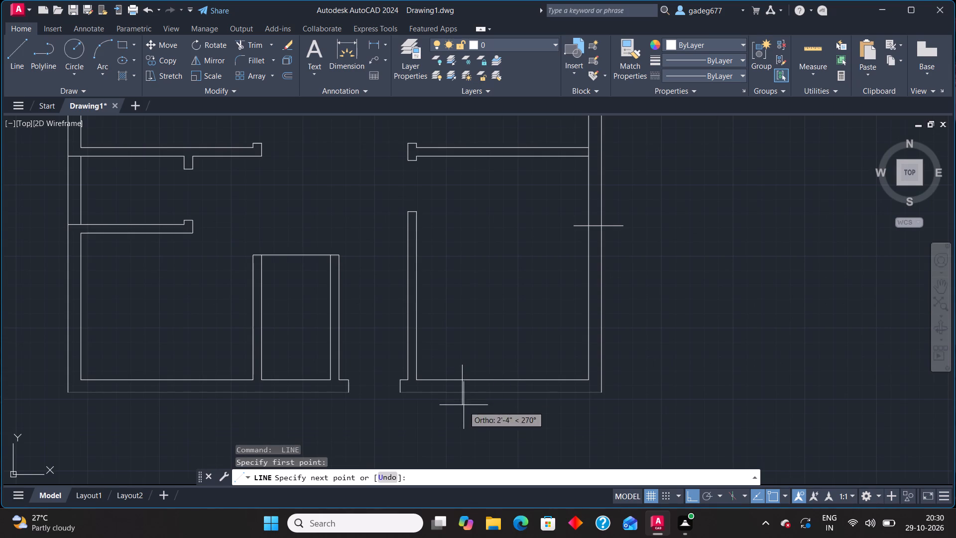
pyautogui.click(464, 406)
pyautogui.press('space')
# Stretch the puja room's west inner wall line southward past the outer face of the south wall.
pyautogui.scroll(-2, 389, 405)
pyautogui.moveTo(355, 407); pyautogui.dragTo(388, 394, button='middle')
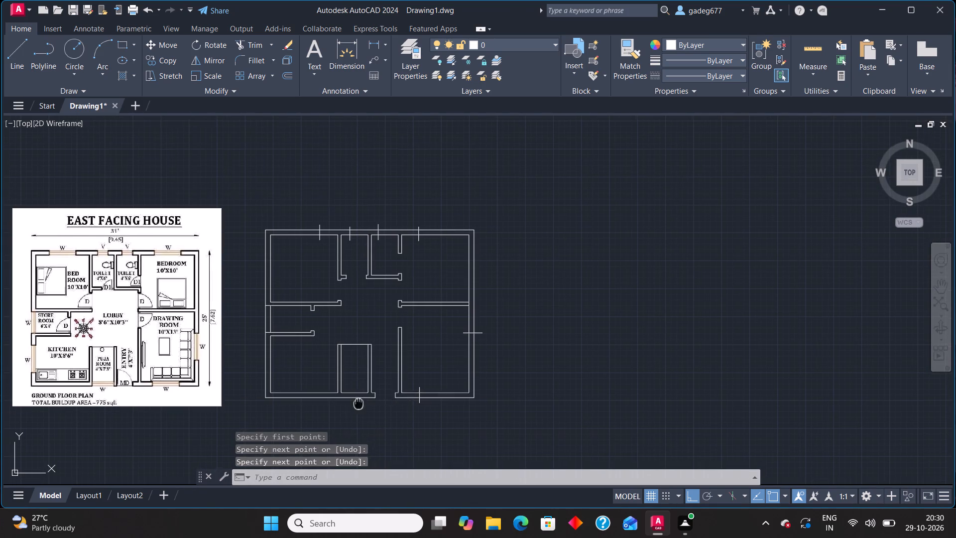
pyautogui.moveTo(388, 394); pyautogui.dragTo(441, 381, button='middle')
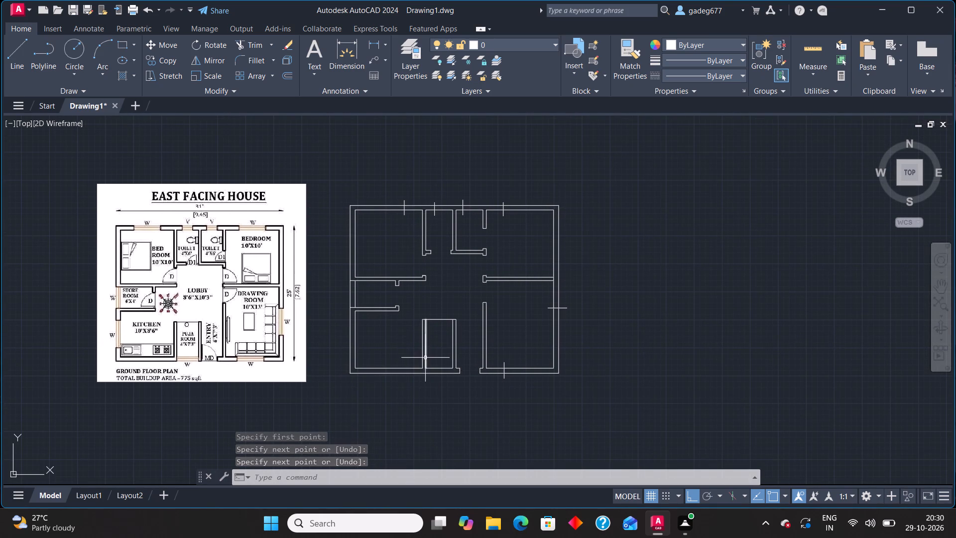
pyautogui.scroll(2, 425, 358)
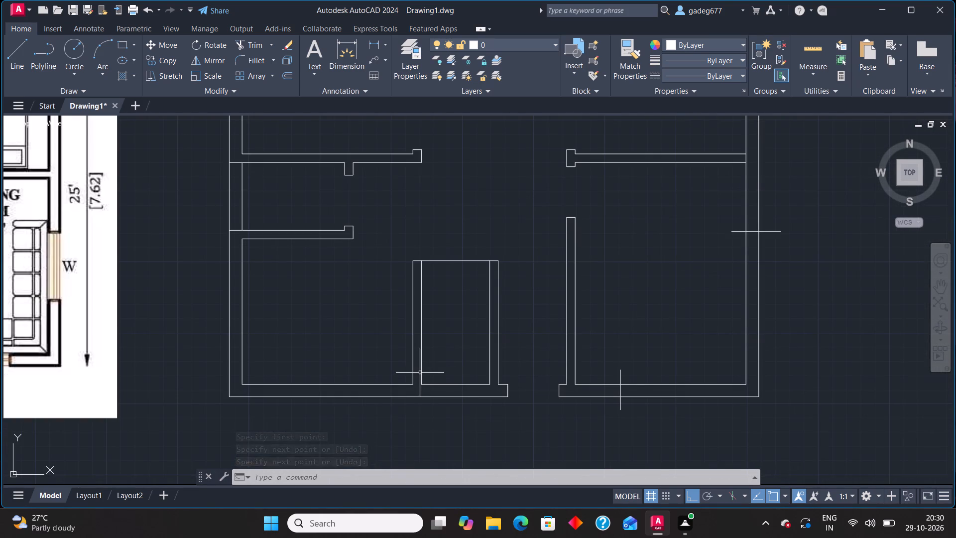
pyautogui.click(420, 372)
pyautogui.click(424, 385)
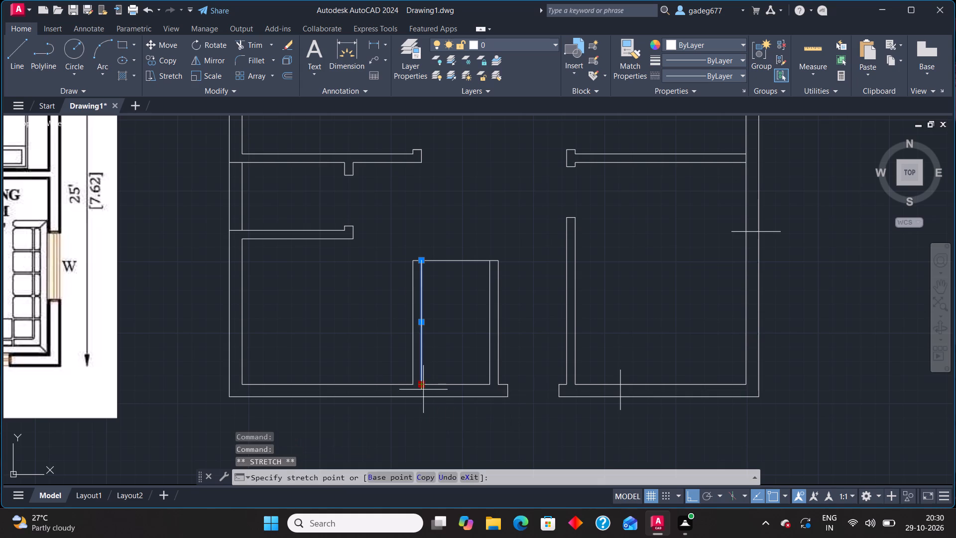
pyautogui.click(425, 420)
pyautogui.press('Escape')
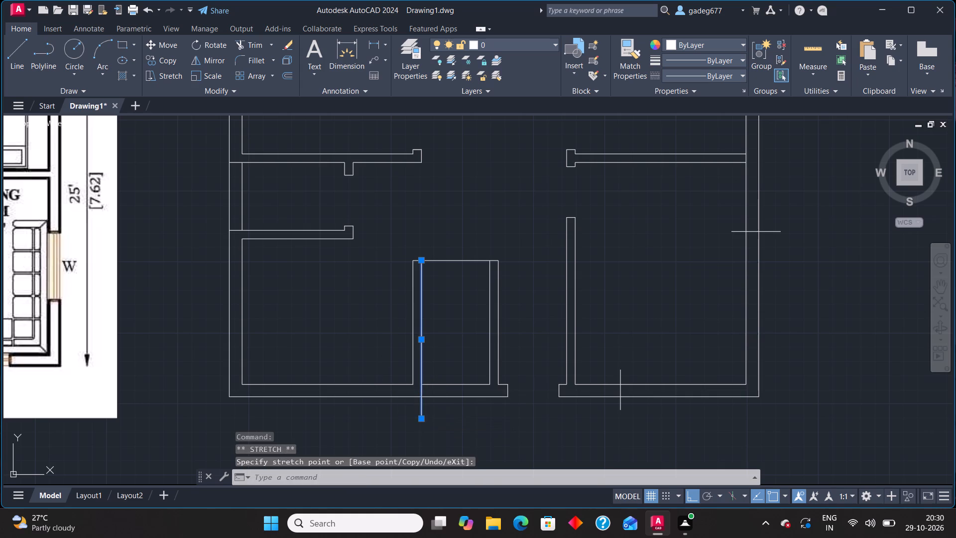
# Stretch the puja room's east inner wall line southward past the outer face of the south wall.
pyautogui.scroll(-2, 435, 399)
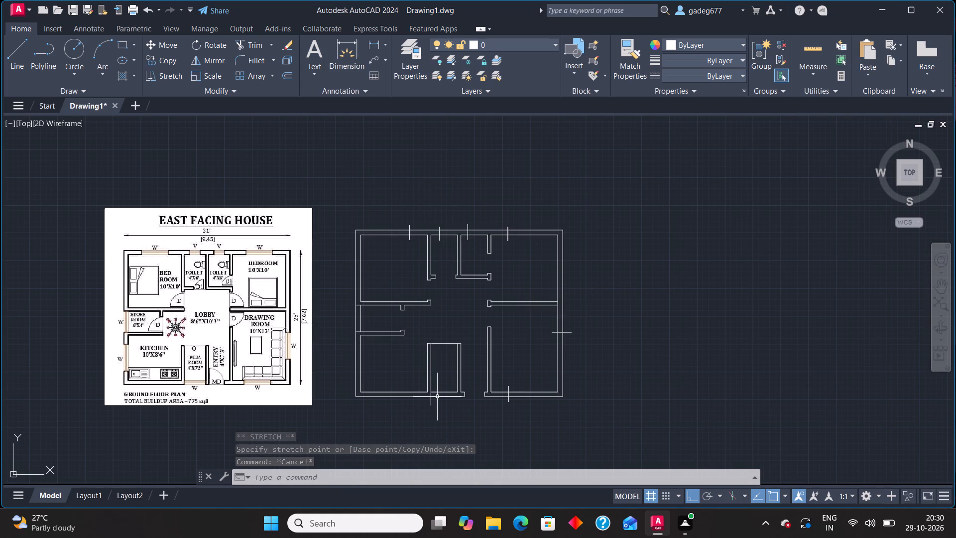
pyautogui.scroll(1, 458, 393)
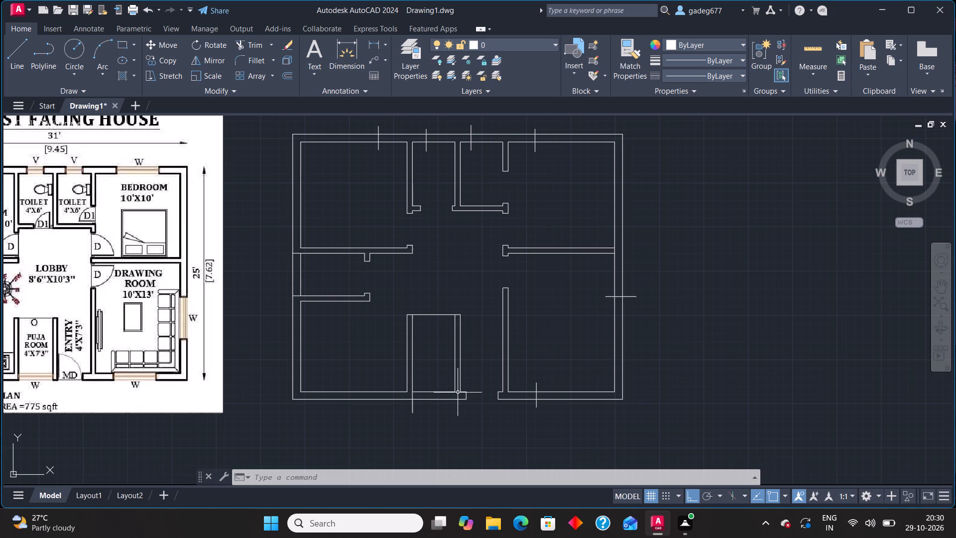
pyautogui.moveTo(449, 380); pyautogui.dragTo(494, 353, button='middle')
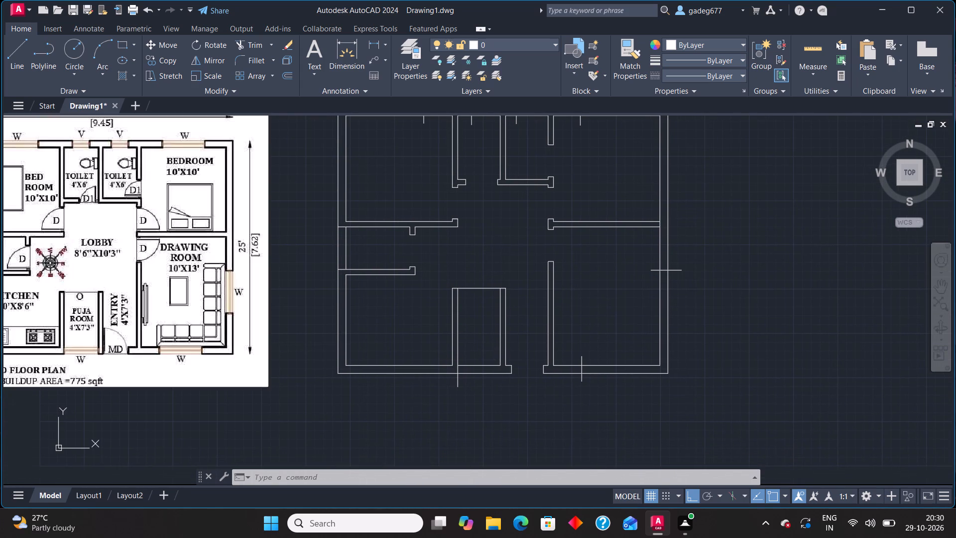
pyautogui.click(501, 358)
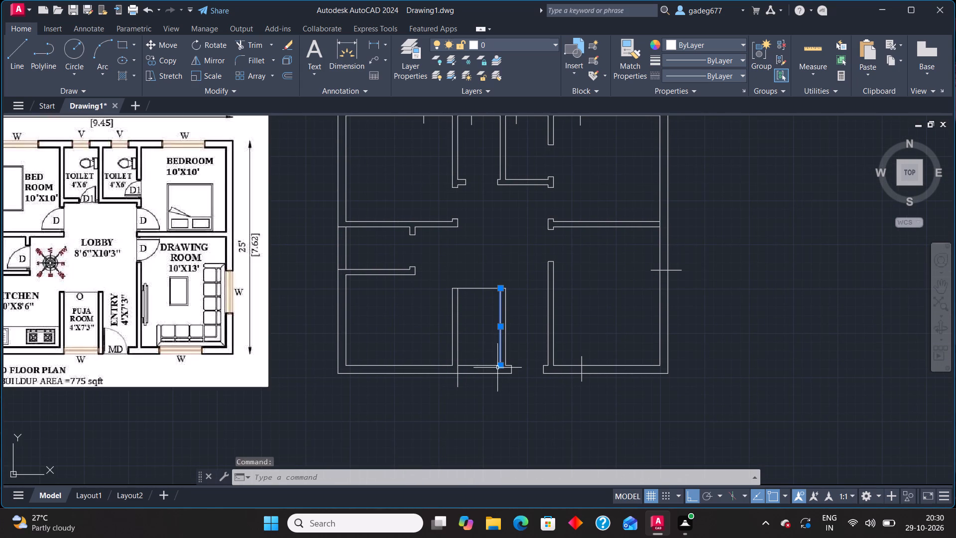
pyautogui.click(500, 367)
pyautogui.click(500, 395)
pyautogui.press('Escape')
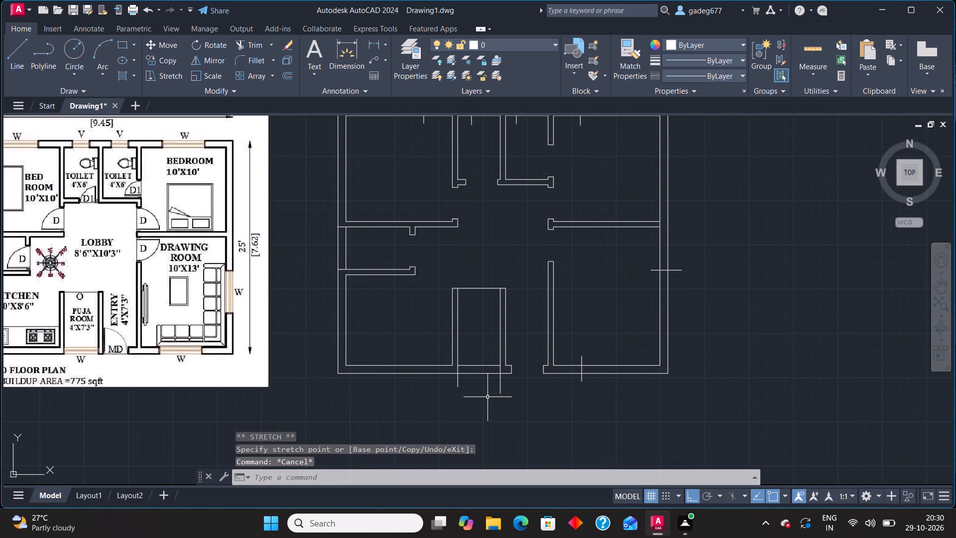
# Trim the two puja room line ends projecting beyond the outer face of the south wall.
pyautogui.write('tr')
pyautogui.press('Return')
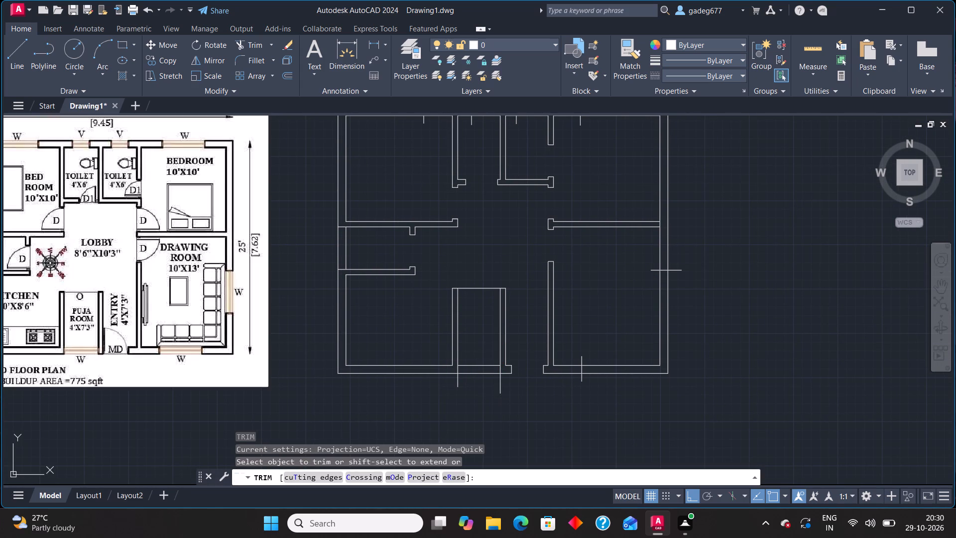
pyautogui.click(452, 382)
pyautogui.click(535, 388)
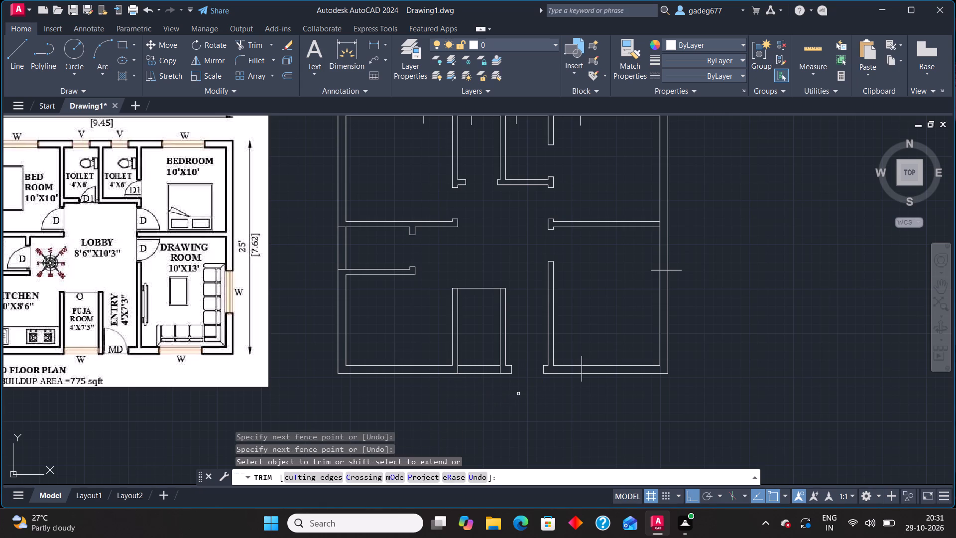
pyautogui.press('Escape')
# Offset the drawing room's window lines by 4', the south wall line eastward and the east wall line southward.
pyautogui.write('off')
pyautogui.press('Return')
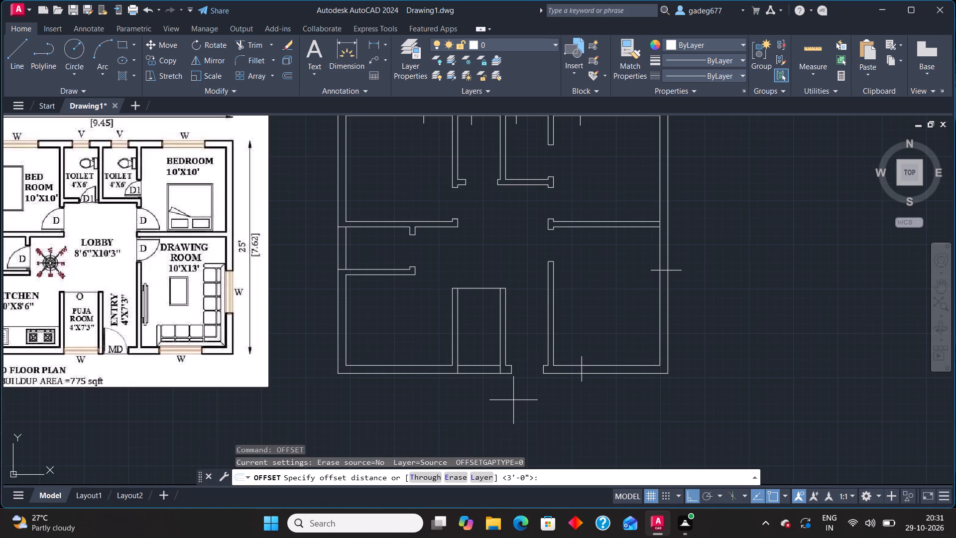
pyautogui.write("4'")
pyautogui.press('Return')
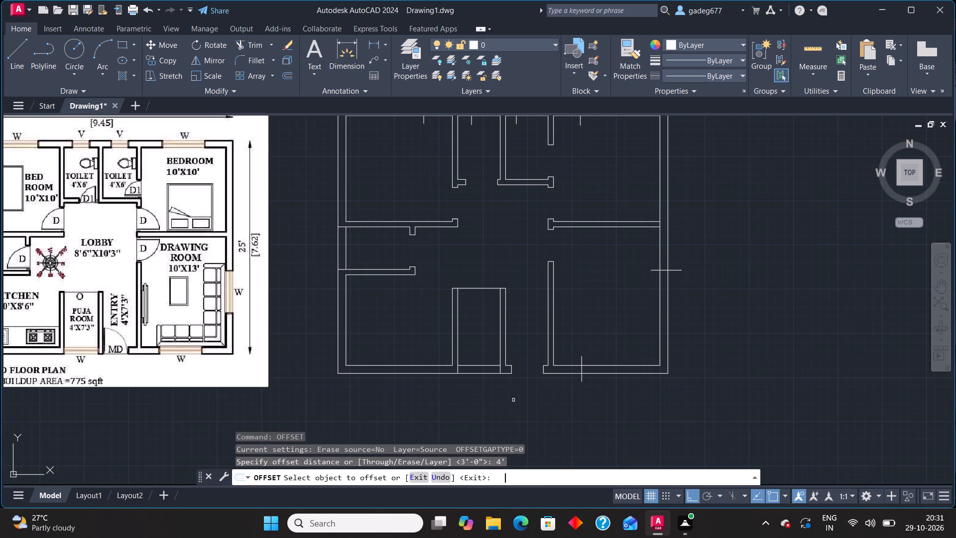
pyautogui.click(581, 359)
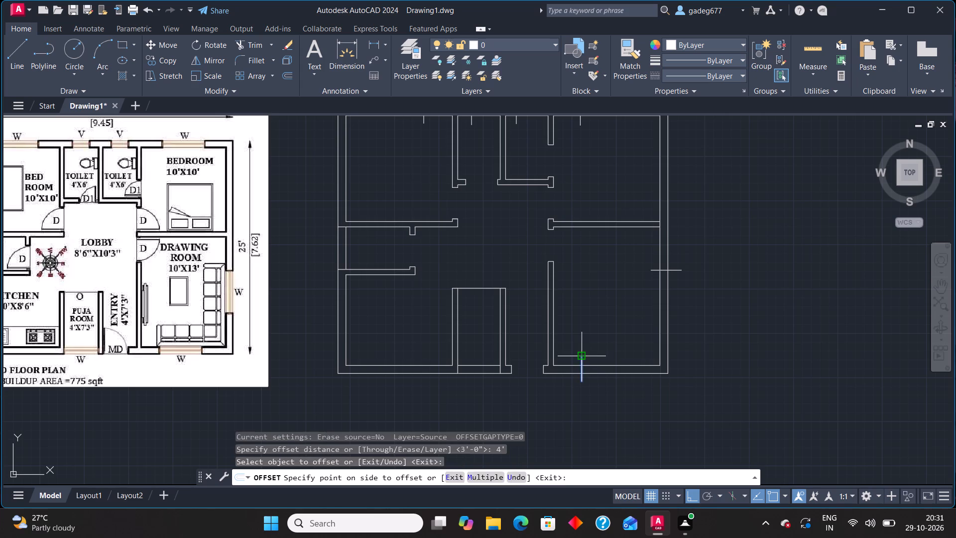
pyautogui.click(667, 345)
pyautogui.click(675, 271)
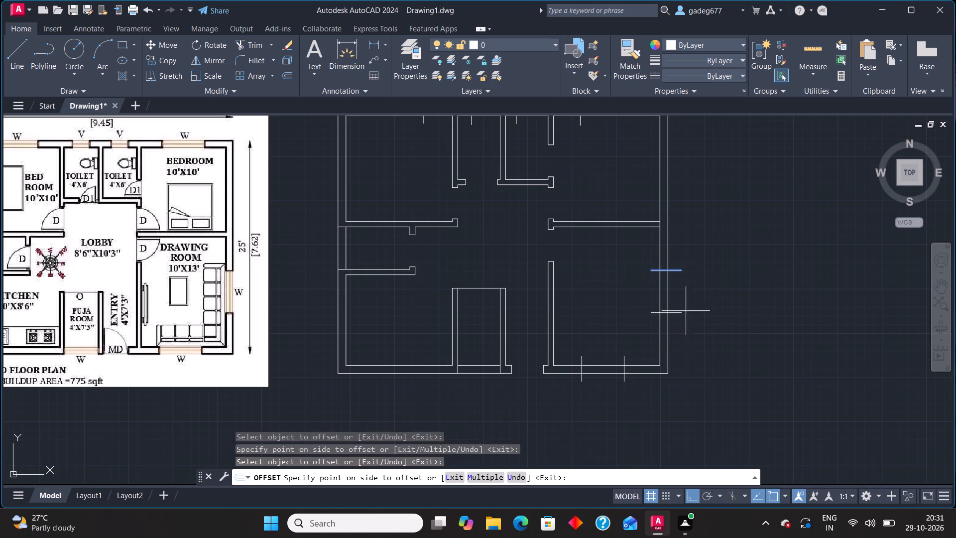
pyautogui.click(690, 329)
# Offset the north wall window lines by 4', westward in the west bedroom and eastward in the east bedroom.
pyautogui.moveTo(360, 325); pyautogui.dragTo(429, 327, button='middle')
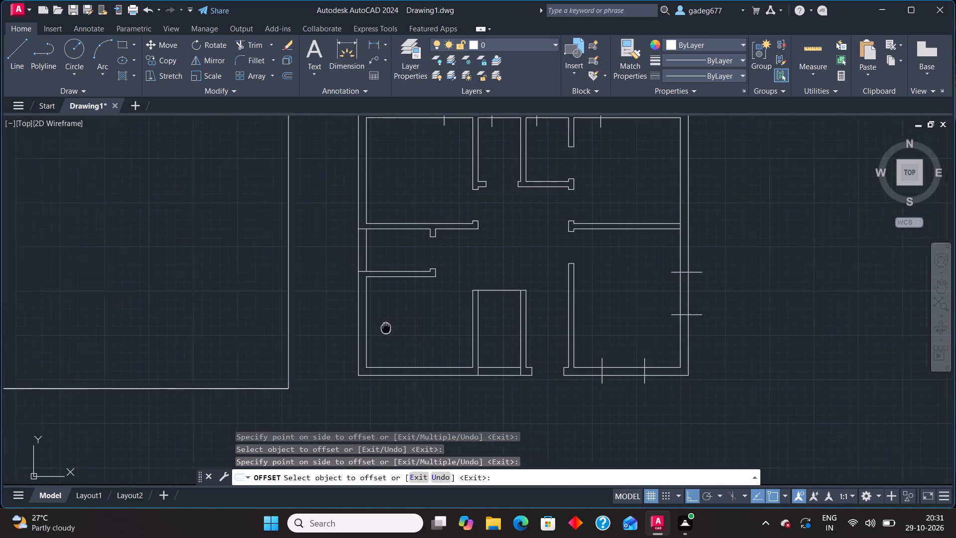
pyautogui.moveTo(429, 327); pyautogui.dragTo(503, 324, button='middle')
pyautogui.moveTo(506, 322); pyautogui.dragTo(377, 466, button='middle')
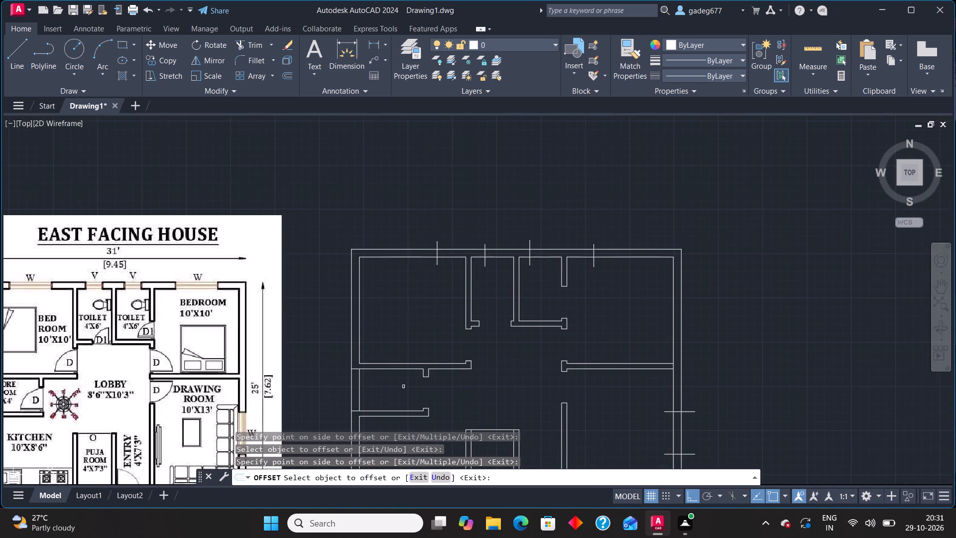
pyautogui.click(436, 244)
pyautogui.click(397, 244)
pyautogui.click(594, 244)
pyautogui.click(658, 233)
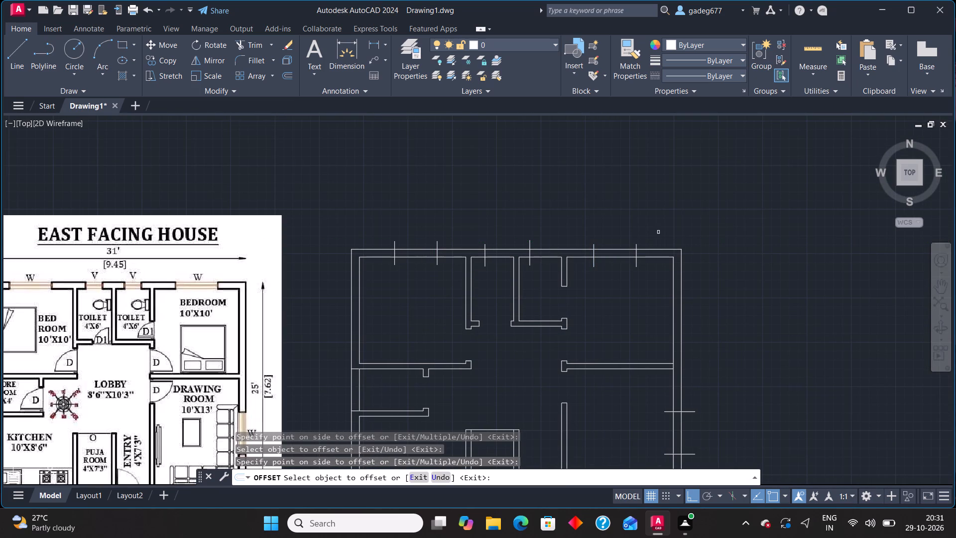
pyautogui.moveTo(628, 339); pyautogui.dragTo(667, 179, button='middle')
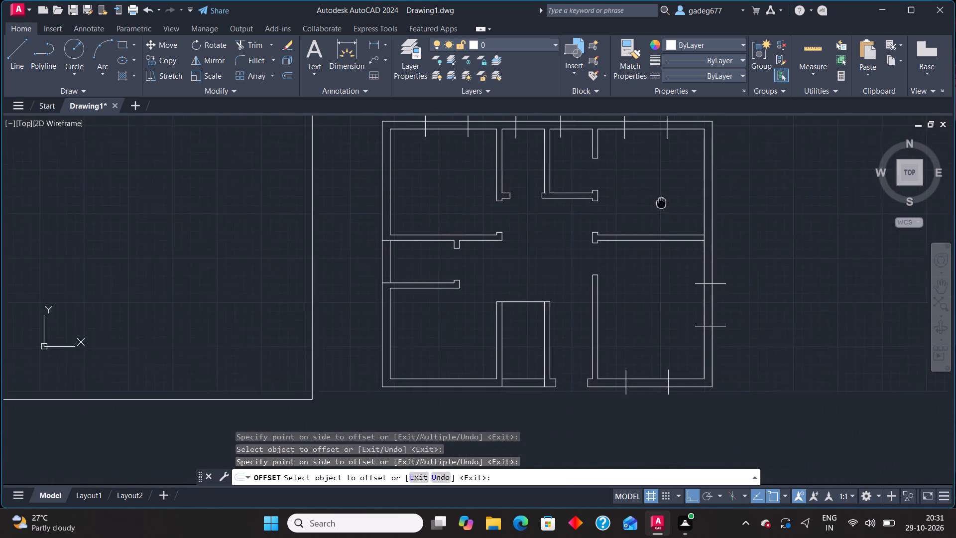
pyautogui.moveTo(667, 179); pyautogui.dragTo(670, 168, button='middle')
pyautogui.press('Escape')
# Draw a horizontal line about 3'-1 1/2" long across the kitchen's west wall at its window.
pyautogui.press('l')
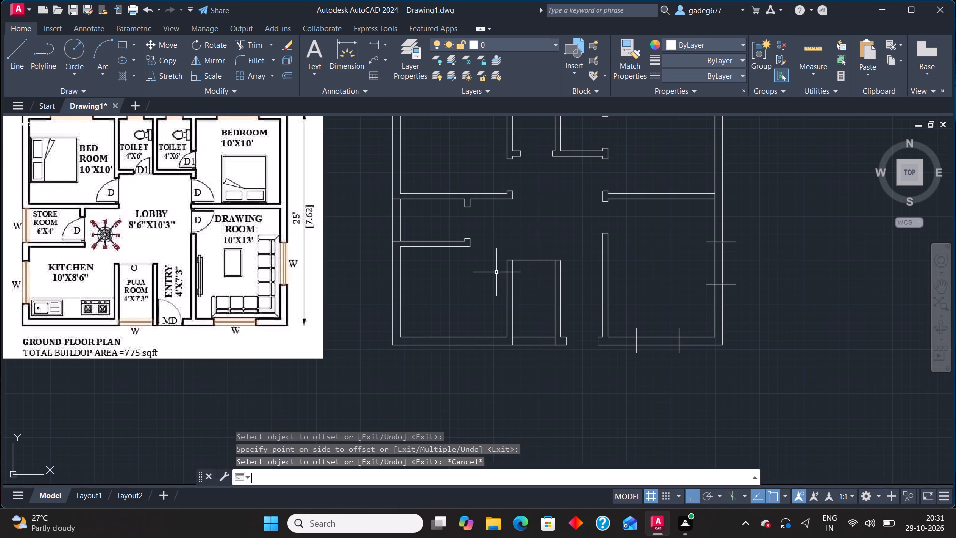
pyautogui.press('Return')
pyautogui.click(383, 269)
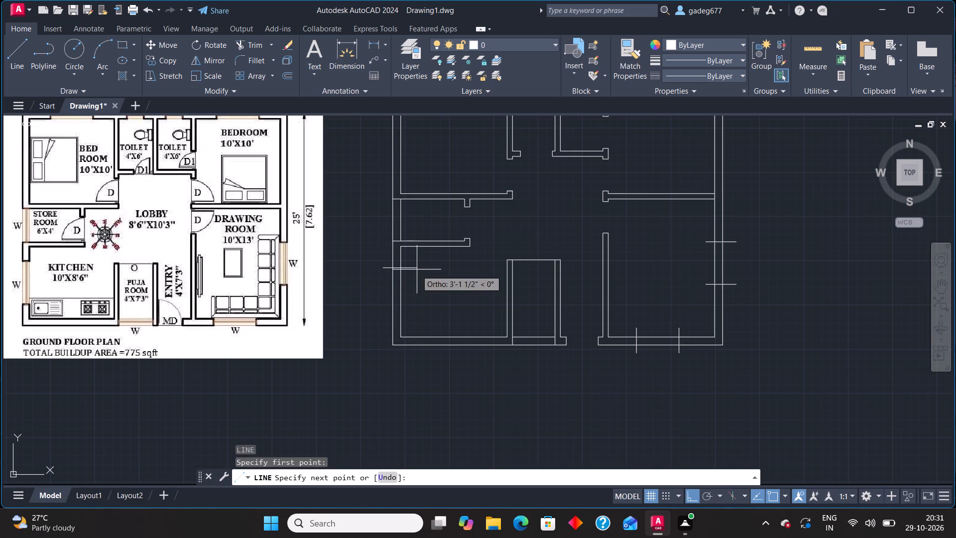
pyautogui.click(417, 270)
pyautogui.press('Escape')
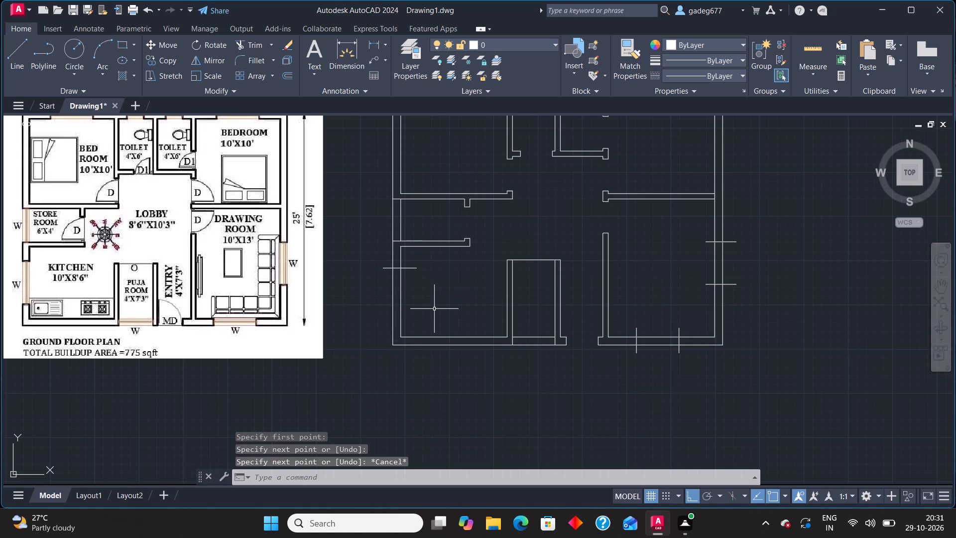
# Offset the kitchen window line 4' southward along the west wall.
pyautogui.write('off')
pyautogui.press('Return')
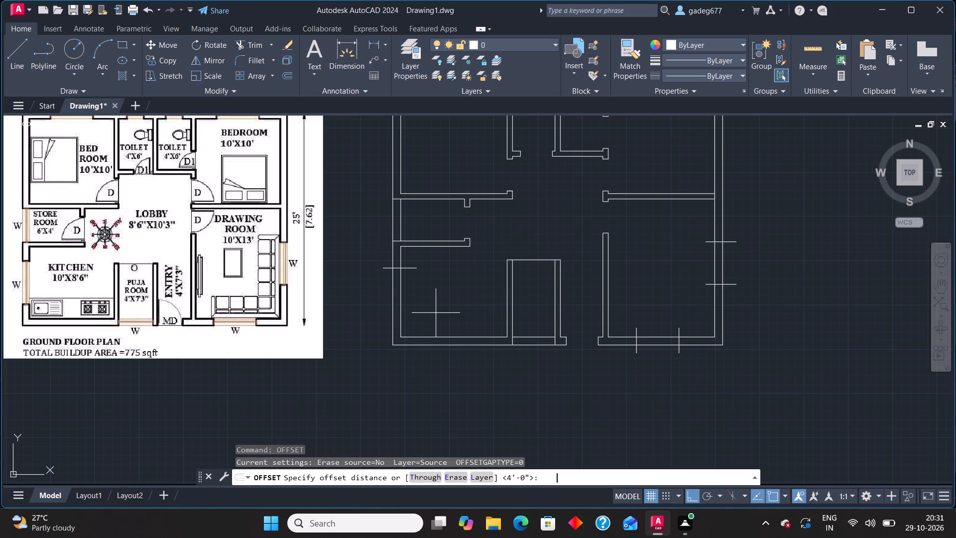
pyautogui.press('Return')
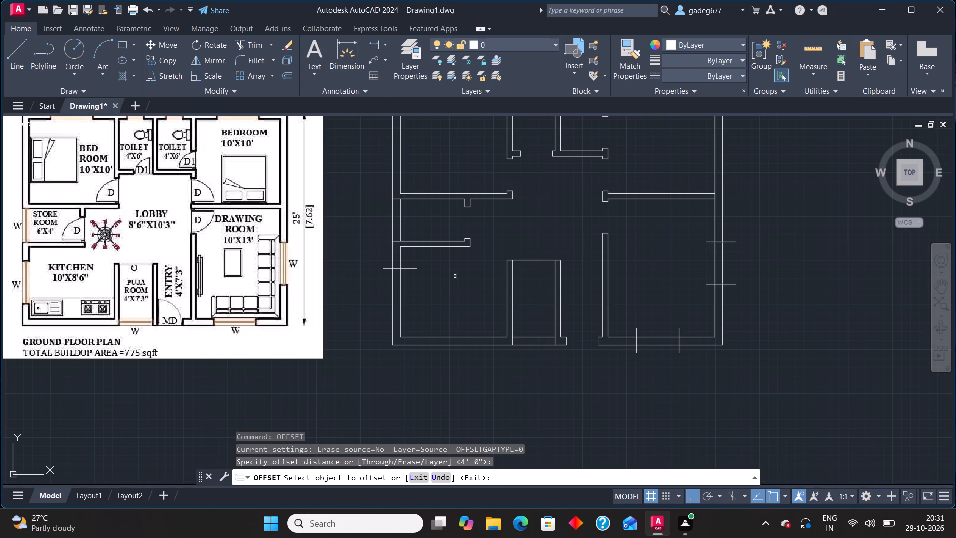
pyautogui.click(408, 269)
pyautogui.click(420, 294)
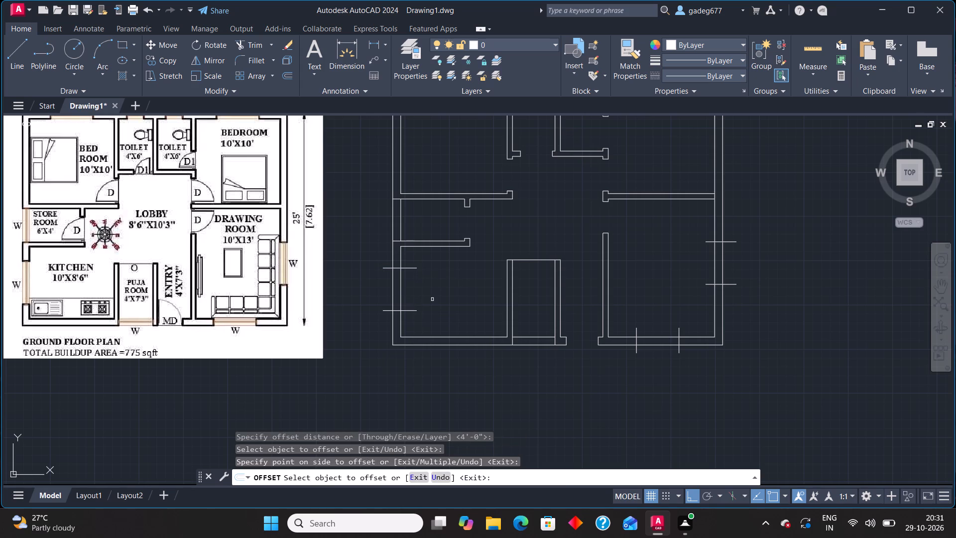
# Offset each toilet's ventilator line on the north wall 2' eastward.
pyautogui.scroll(-1, 432, 300)
pyautogui.scroll(3, 490, 150)
pyautogui.moveTo(489, 149); pyautogui.dragTo(482, 151, button='middle')
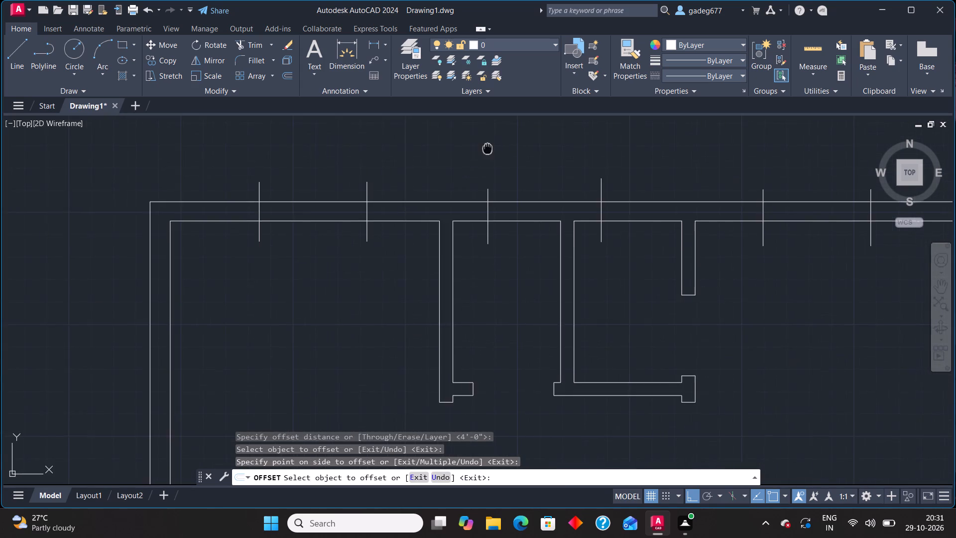
pyautogui.moveTo(482, 151); pyautogui.dragTo(445, 176, button='middle')
pyautogui.press('Escape')
pyautogui.write('off')
pyautogui.press('Return')
pyautogui.write("2'")
pyautogui.press('Return')
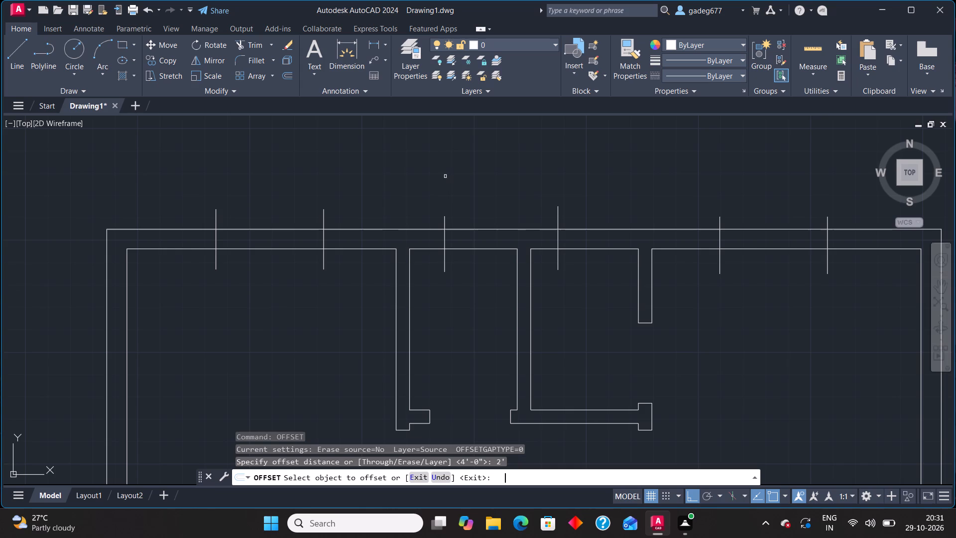
pyautogui.click(446, 223)
pyautogui.click(472, 210)
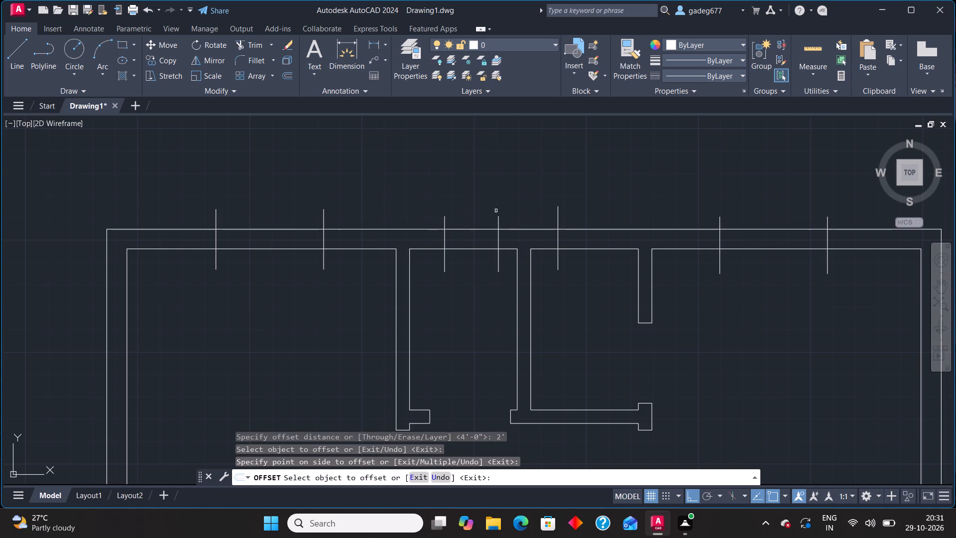
pyautogui.click(558, 211)
pyautogui.click(594, 206)
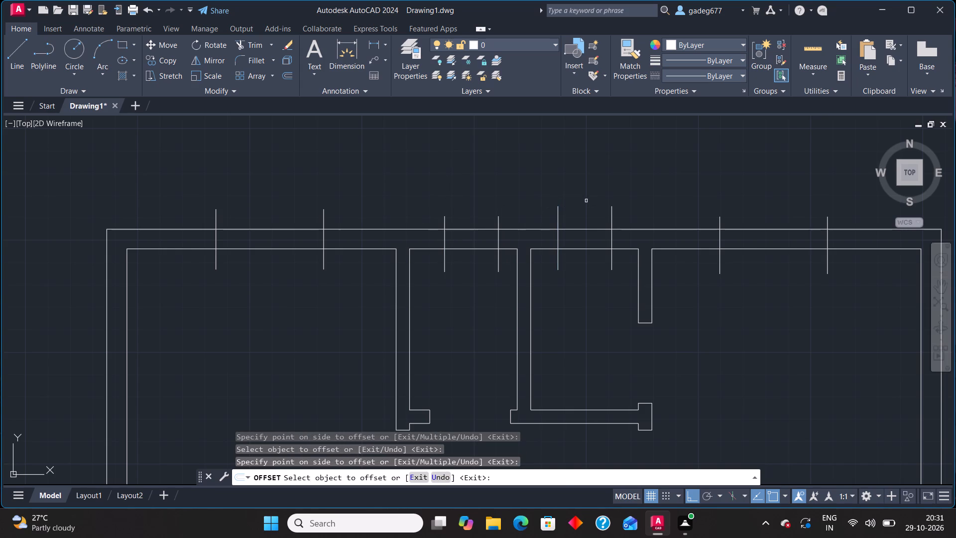
pyautogui.scroll(-1, 584, 198)
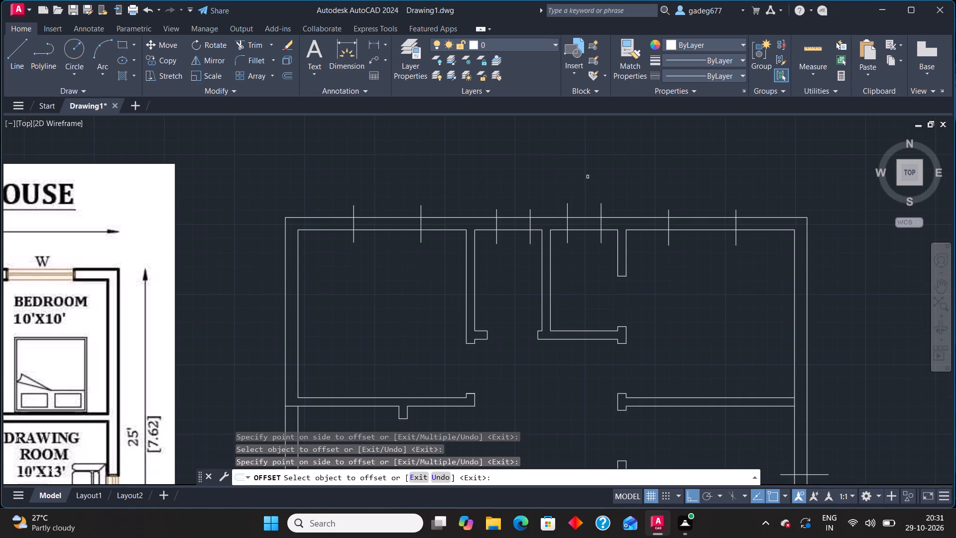
pyautogui.press('Escape')
pyautogui.press('Escape')
# Trim the window and ventilator line ends projecting outside the outer face of the north wall.
pyautogui.write('tr')
pyautogui.press('Return')
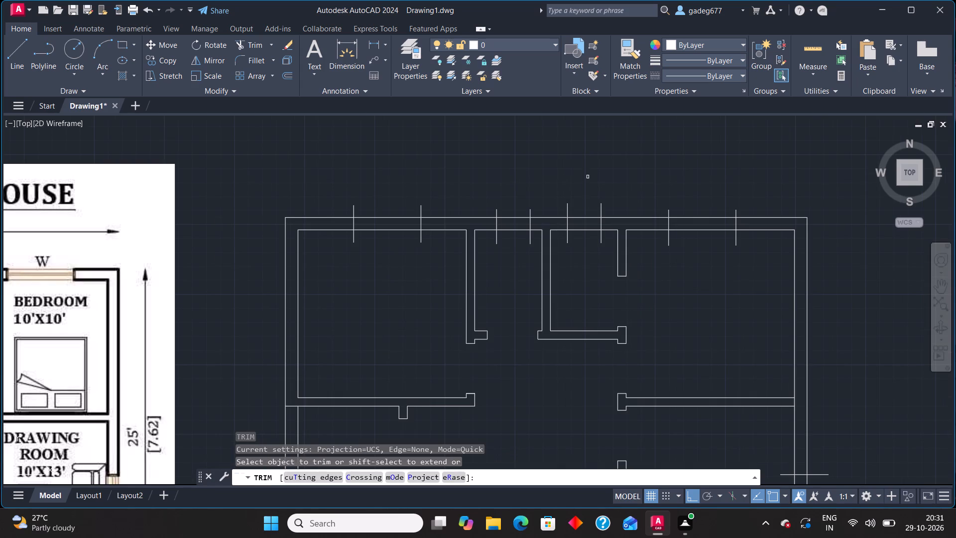
pyautogui.click(345, 210)
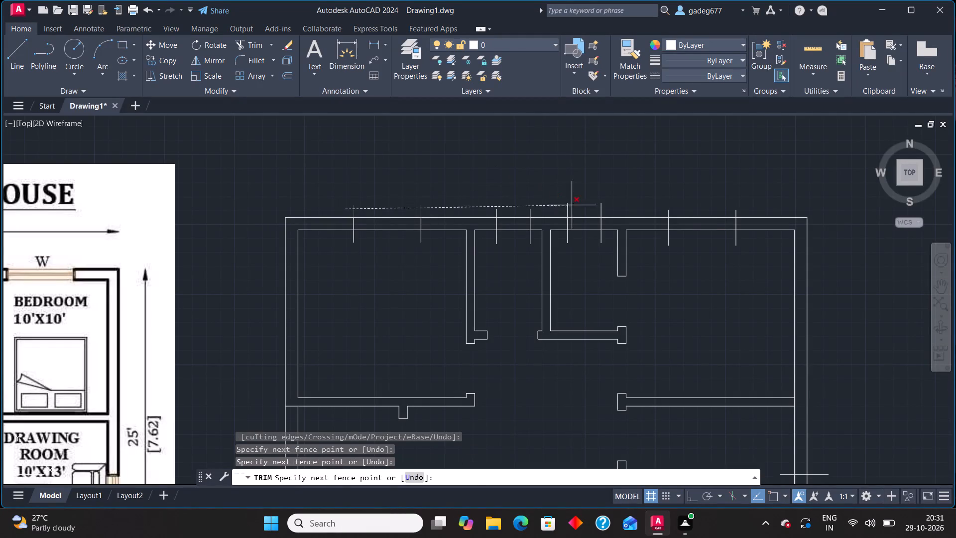
pyautogui.click(758, 212)
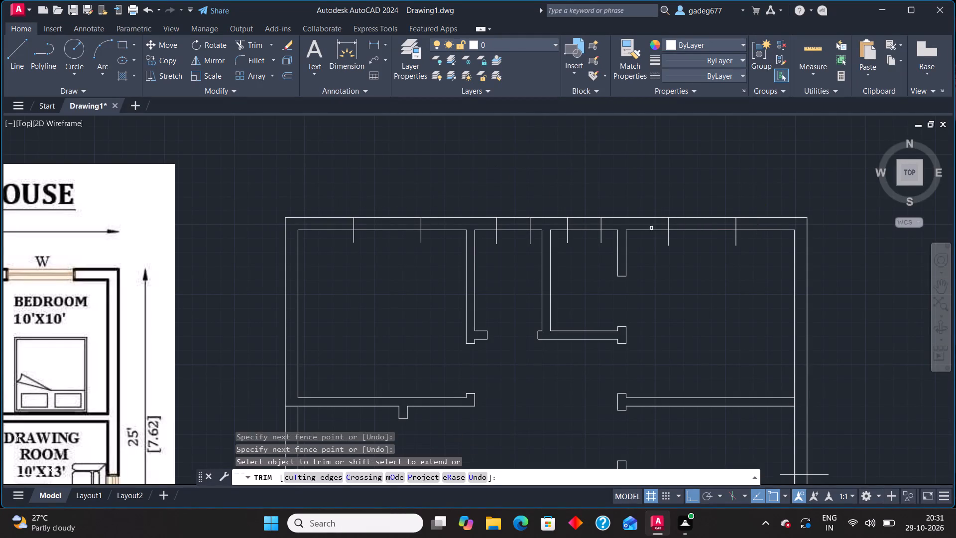
# Trim the window and ventilator line ends projecting inside the inner face of the north wall.
pyautogui.click(347, 236)
pyautogui.click(430, 240)
pyautogui.click(490, 240)
pyautogui.click(534, 239)
pyautogui.click(564, 241)
pyautogui.click(604, 239)
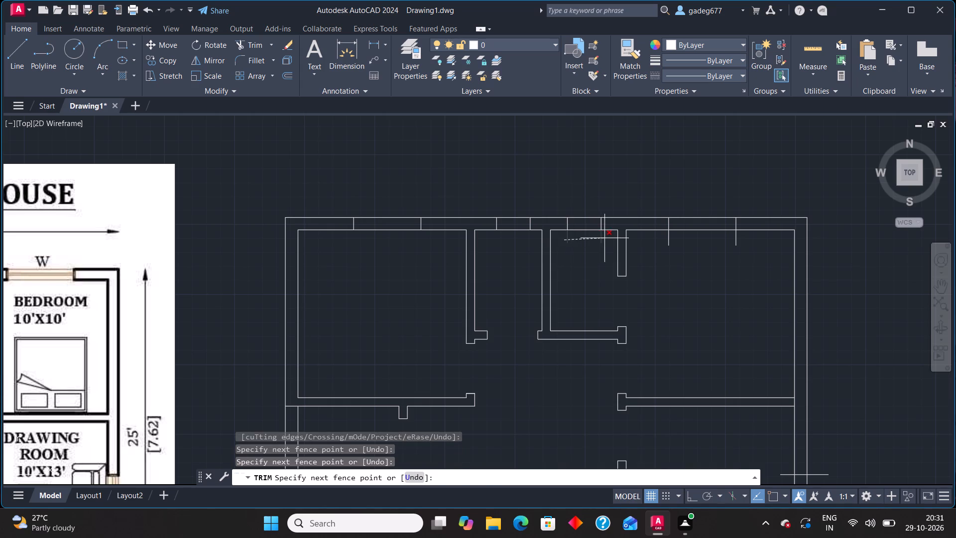
pyautogui.click(659, 239)
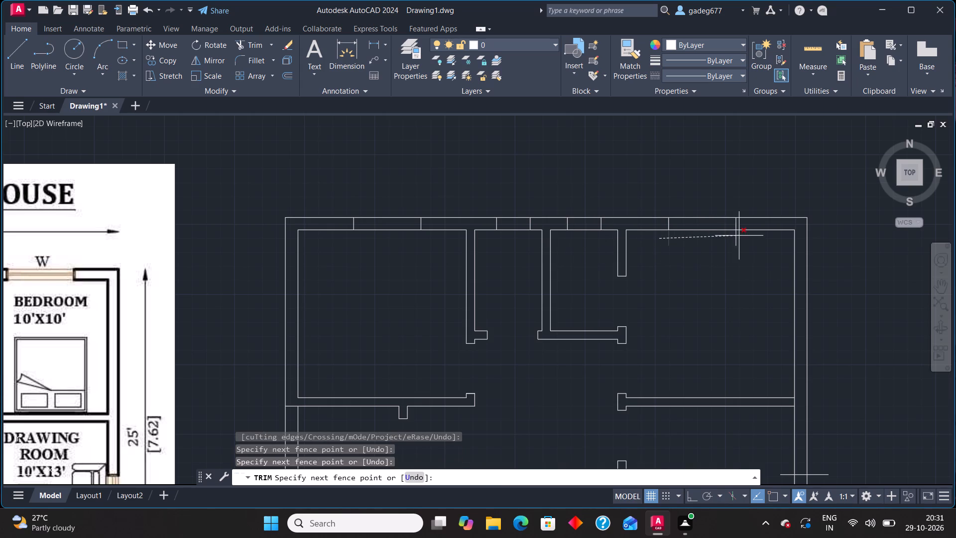
pyautogui.click(744, 236)
# Trim the drawing room's east window line ends projecting beyond both faces of the east wall.
pyautogui.scroll(-1, 727, 262)
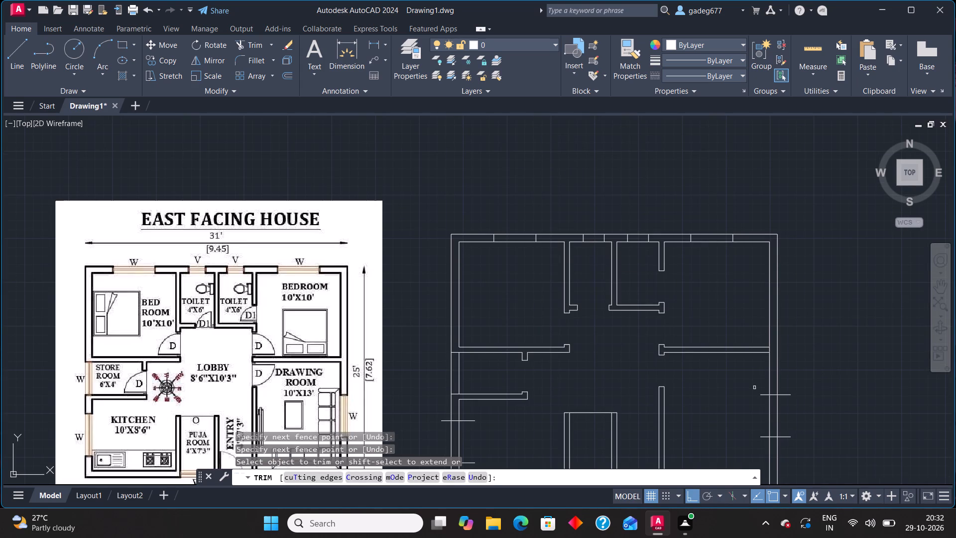
pyautogui.moveTo(754, 388); pyautogui.dragTo(559, 181, button='middle')
pyautogui.scroll(2, 582, 187)
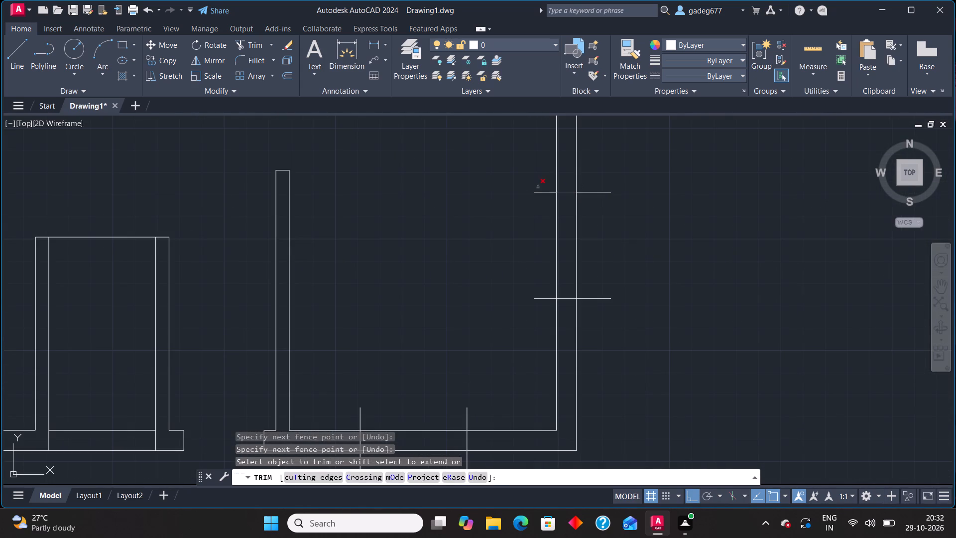
pyautogui.click(544, 173)
pyautogui.click(542, 333)
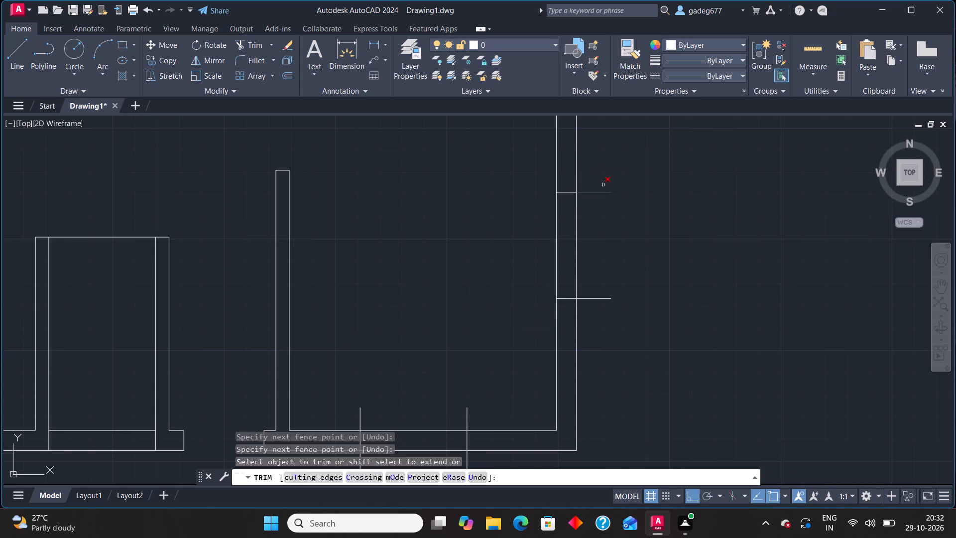
pyautogui.click(596, 167)
pyautogui.click(605, 351)
# Trim the drawing room's south window line ends projecting beyond both faces of the south wall.
pyautogui.moveTo(612, 351); pyautogui.dragTo(671, 298, button='middle')
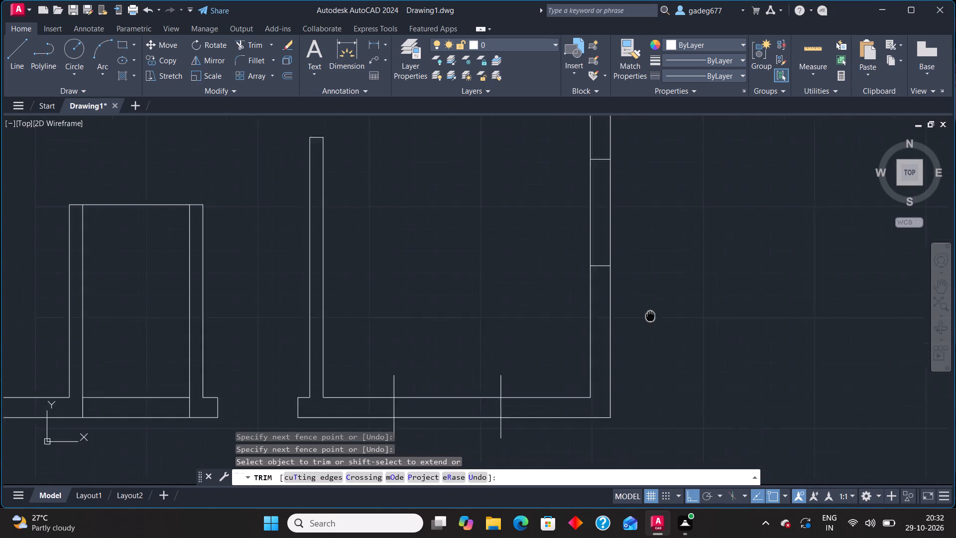
pyautogui.moveTo(671, 298); pyautogui.dragTo(765, 232, button='middle')
pyautogui.click(503, 306)
pyautogui.click(658, 295)
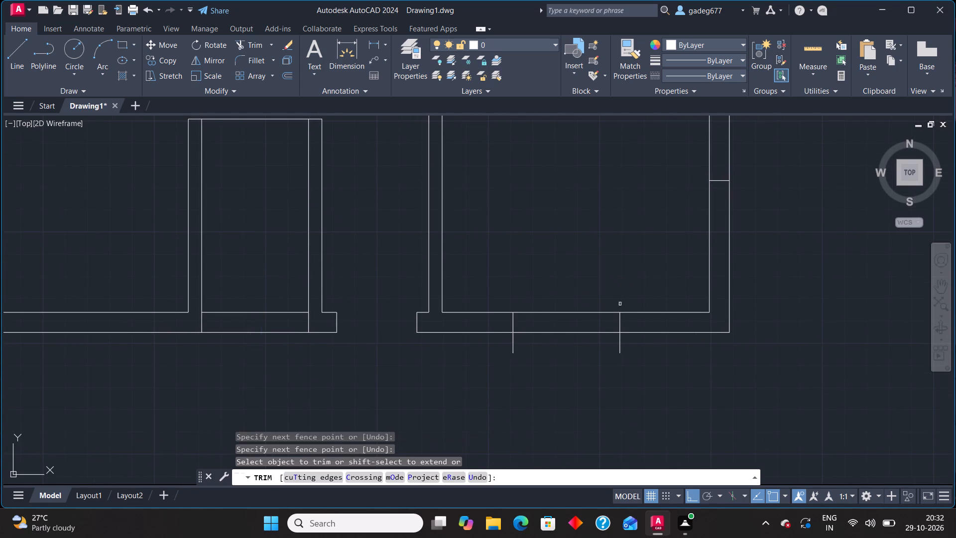
pyautogui.click(501, 345)
pyautogui.click(664, 343)
# Trim the kitchen window line ends projecting beyond both faces of the west wall.
pyautogui.scroll(-2, 489, 383)
pyautogui.moveTo(420, 400); pyautogui.dragTo(612, 392, button='middle')
pyautogui.scroll(2, 448, 293)
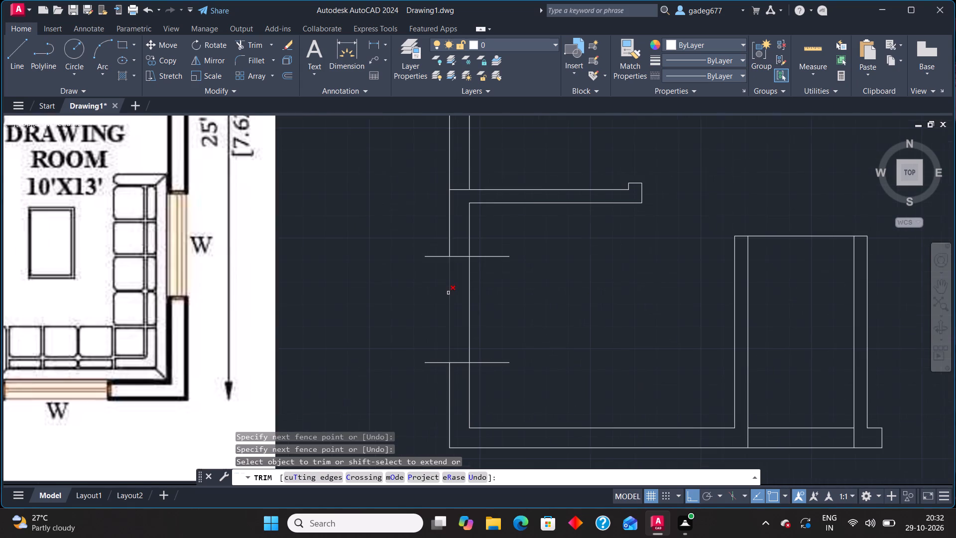
pyautogui.click(435, 240)
pyautogui.click(426, 391)
pyautogui.click(485, 236)
pyautogui.click(500, 391)
pyautogui.scroll(-2, 507, 390)
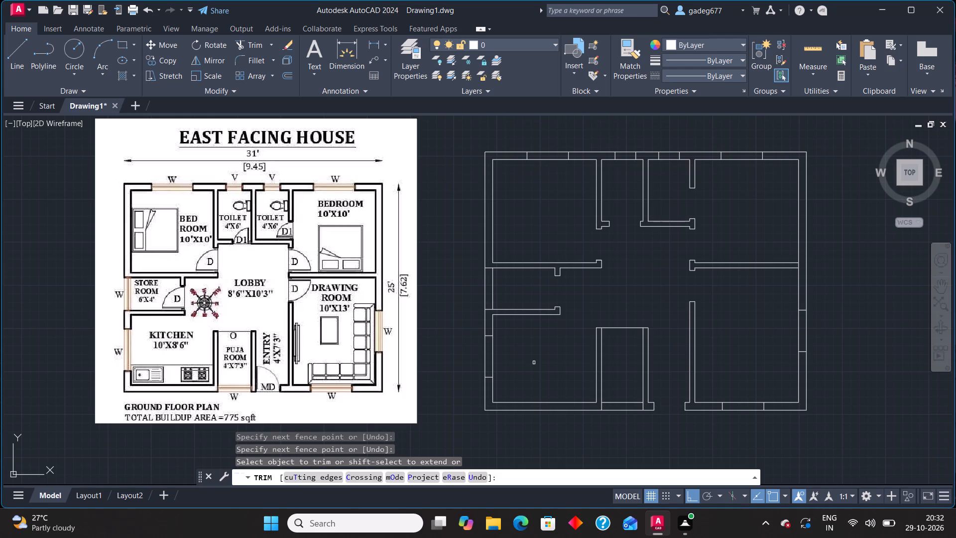
pyautogui.press('Escape')
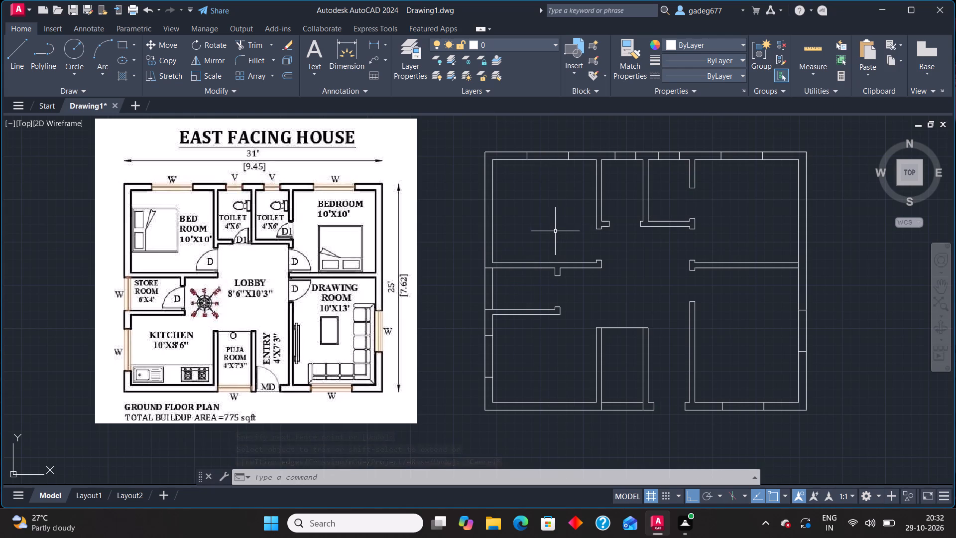
# Set the Offset distance to 3".
pyautogui.write('off')
pyautogui.press('Return')
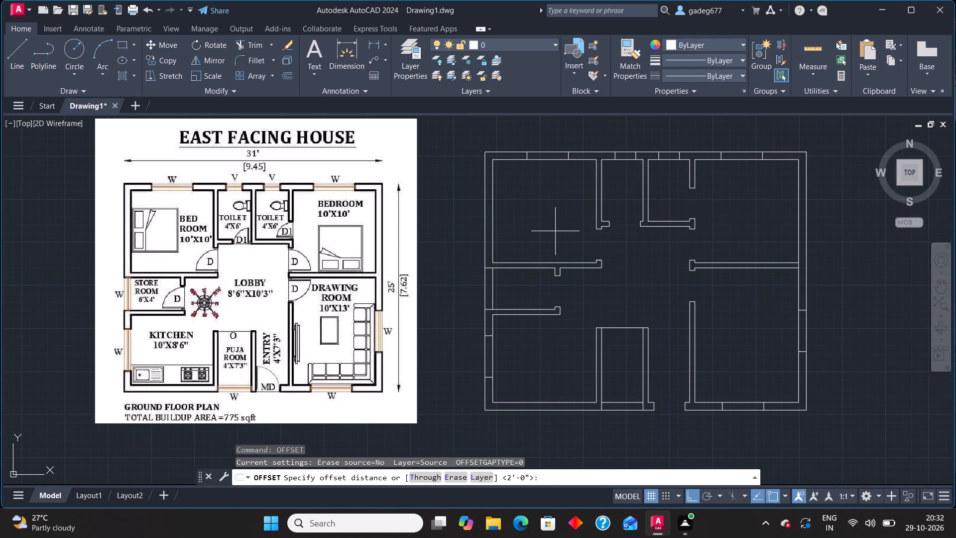
pyautogui.press('3')
pyautogui.hotkey('shift', '"')
pyautogui.press('Return')
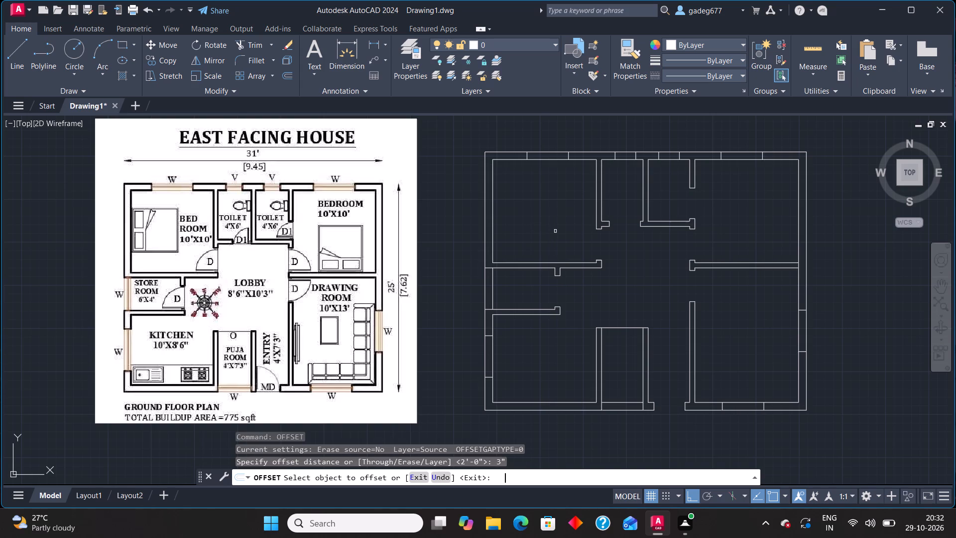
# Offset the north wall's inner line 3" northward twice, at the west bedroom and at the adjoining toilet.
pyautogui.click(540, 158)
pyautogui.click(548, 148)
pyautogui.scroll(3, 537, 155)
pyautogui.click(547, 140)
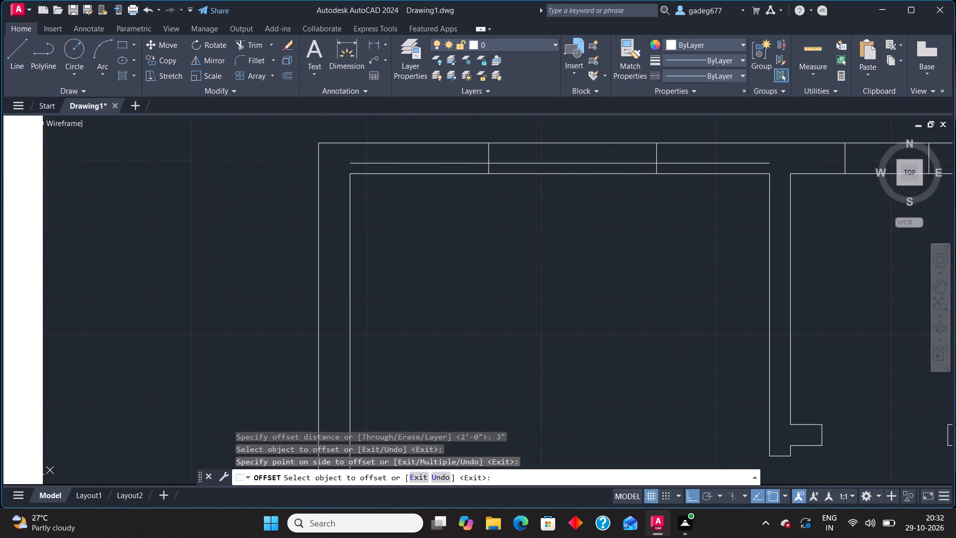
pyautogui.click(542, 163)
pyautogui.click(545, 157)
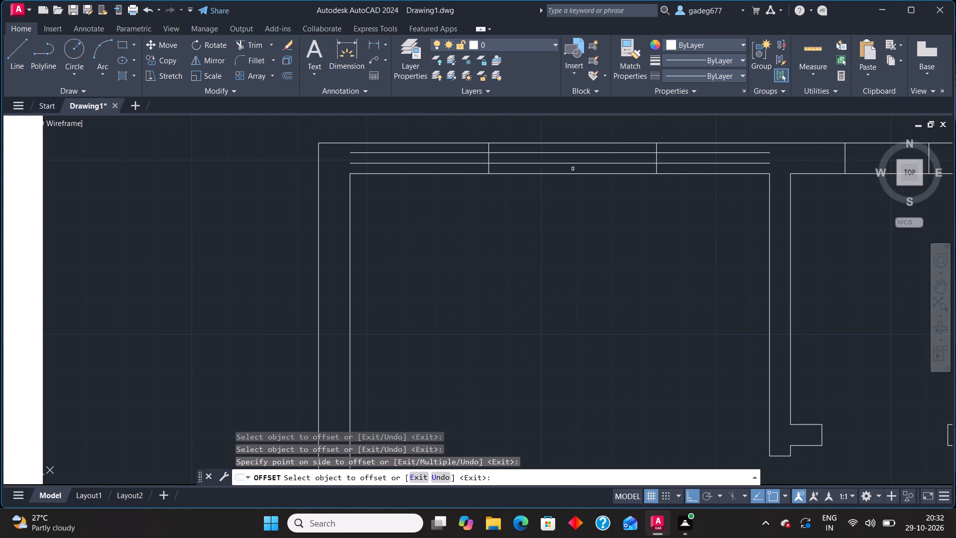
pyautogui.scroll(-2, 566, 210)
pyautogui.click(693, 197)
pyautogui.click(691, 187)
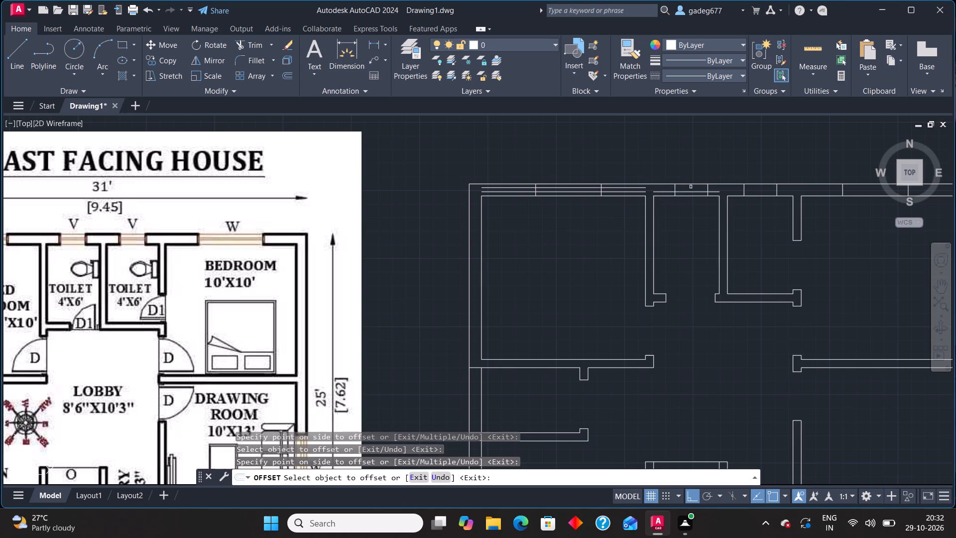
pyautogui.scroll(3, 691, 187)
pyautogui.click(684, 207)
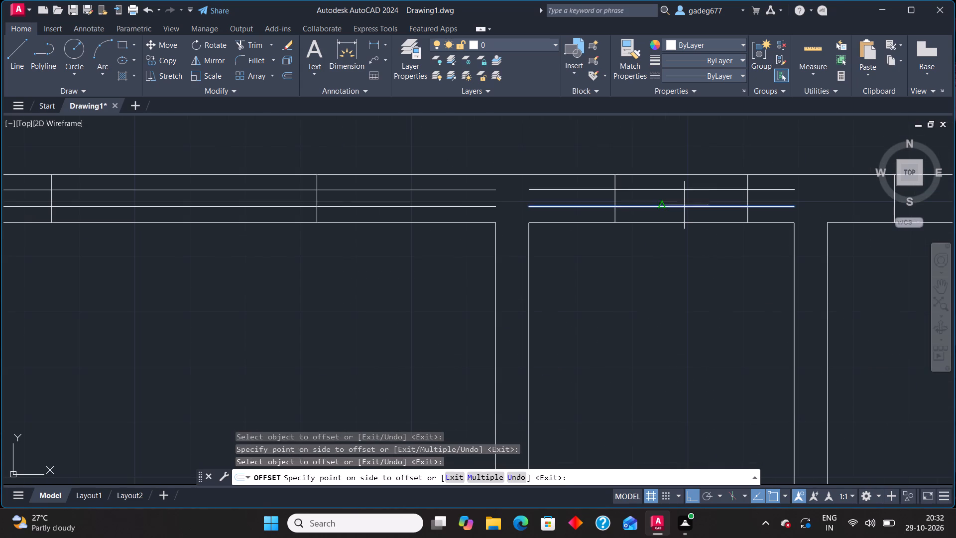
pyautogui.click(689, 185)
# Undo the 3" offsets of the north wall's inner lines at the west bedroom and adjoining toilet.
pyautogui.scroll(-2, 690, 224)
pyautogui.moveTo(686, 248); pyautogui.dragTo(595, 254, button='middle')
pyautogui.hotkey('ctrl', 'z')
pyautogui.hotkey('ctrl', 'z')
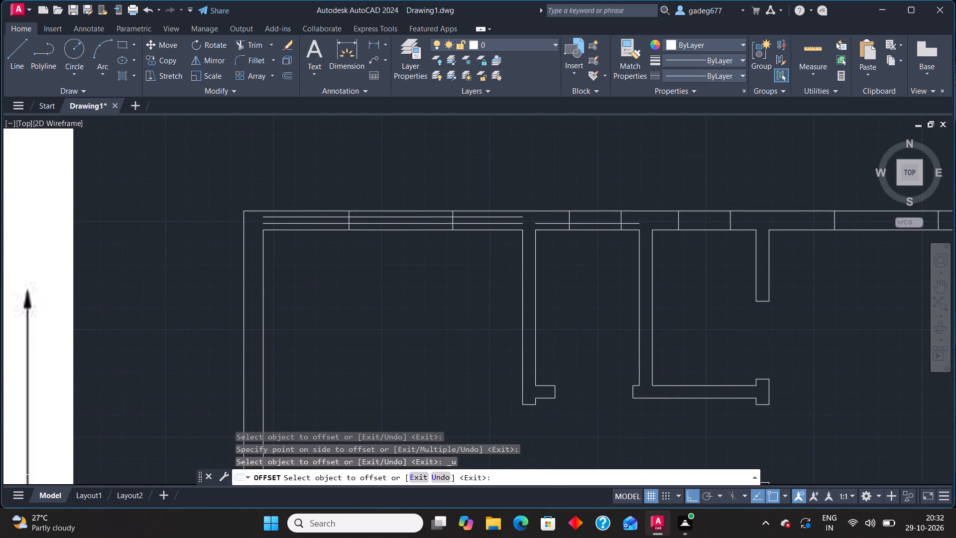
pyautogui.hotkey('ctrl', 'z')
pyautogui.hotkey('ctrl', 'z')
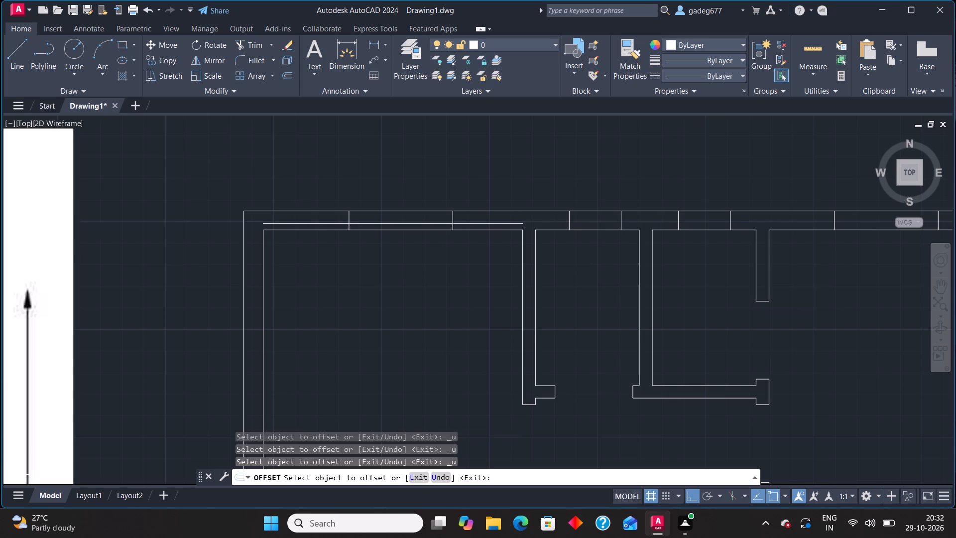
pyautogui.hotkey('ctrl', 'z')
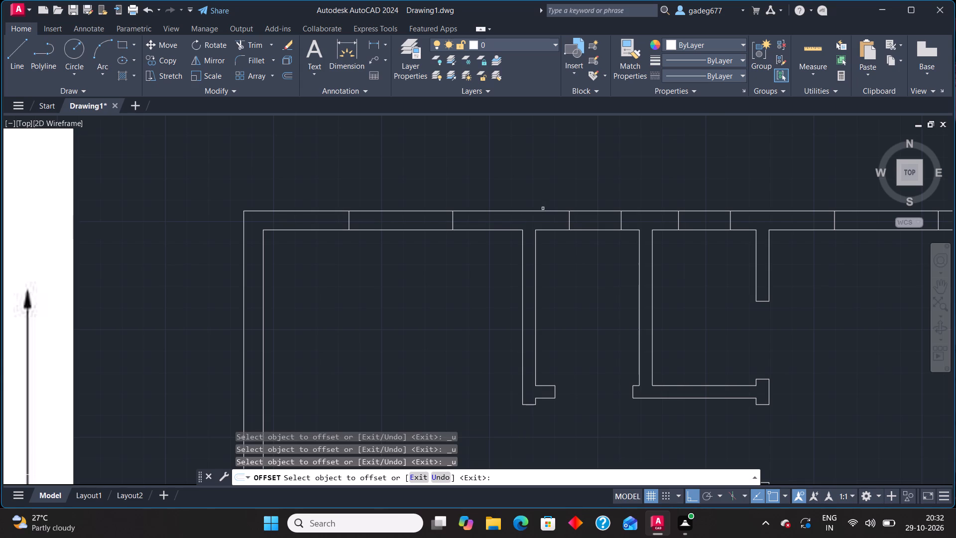
# Offset the north wall's full-length outer line 3" southward twice to form the window and ventilator lines.
pyautogui.click(542, 212)
pyautogui.click(544, 232)
pyautogui.click(555, 216)
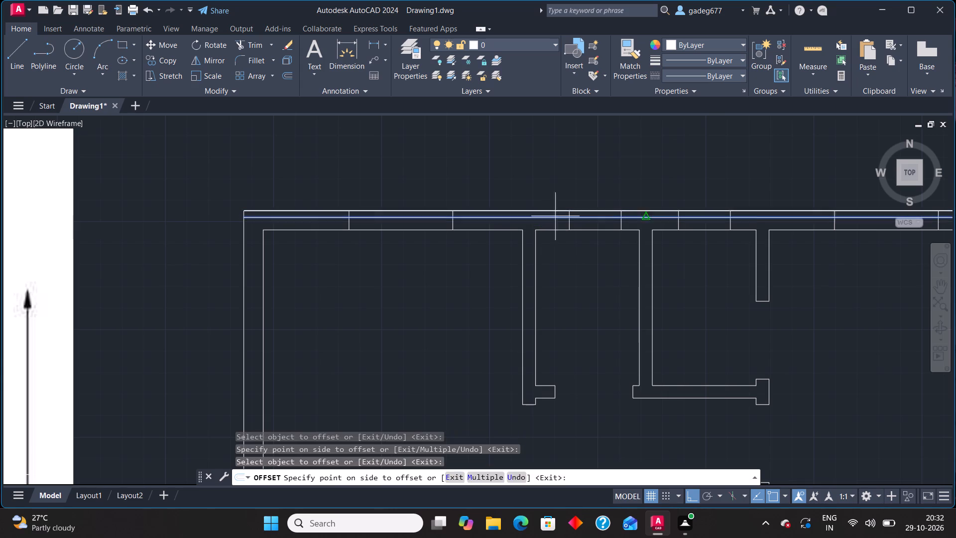
pyautogui.click(560, 250)
# Offset the east wall's outer line 3" westward and its inner line at the drawing room 3" eastward.
pyautogui.scroll(-2, 562, 287)
pyautogui.moveTo(585, 340); pyautogui.dragTo(417, 103, button='middle')
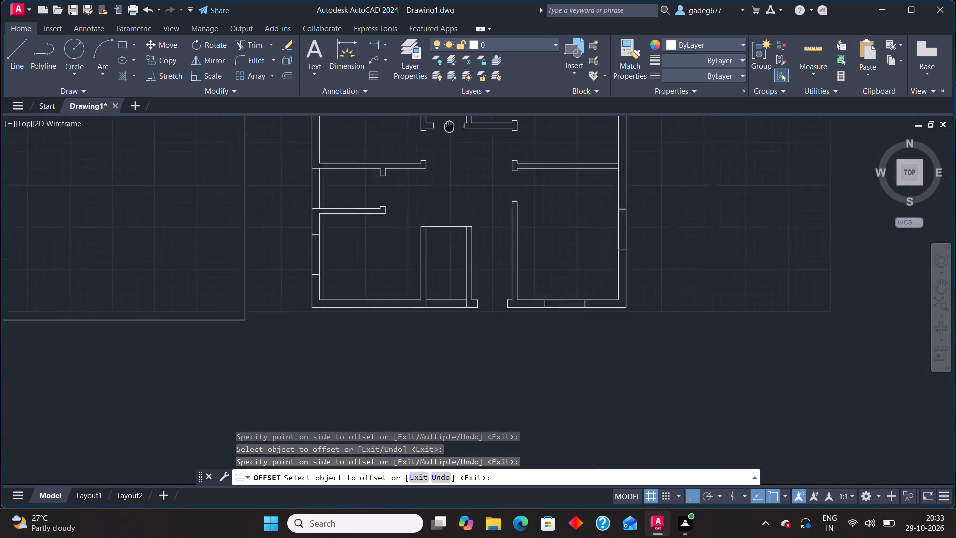
pyautogui.moveTo(417, 103); pyautogui.dragTo(404, 94, button='middle')
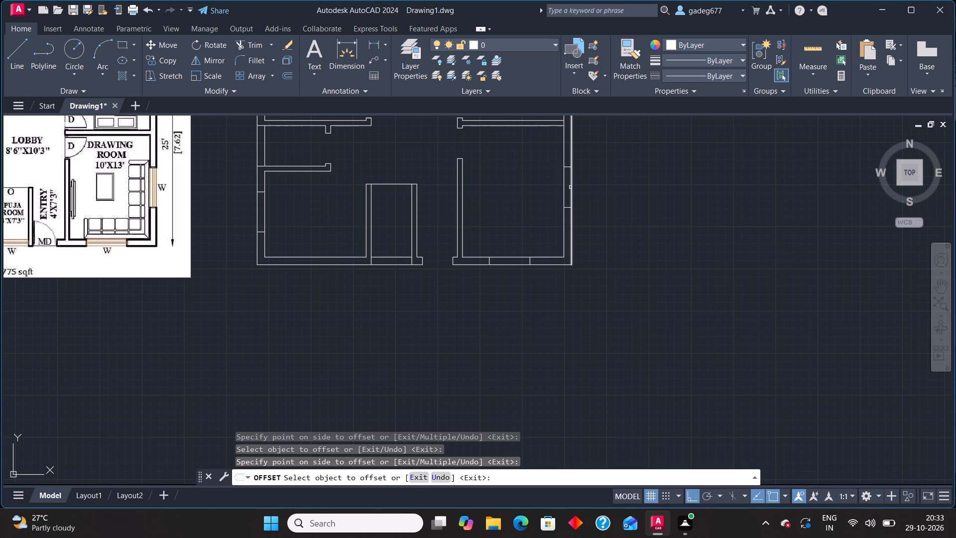
pyautogui.click(571, 187)
pyautogui.click(556, 189)
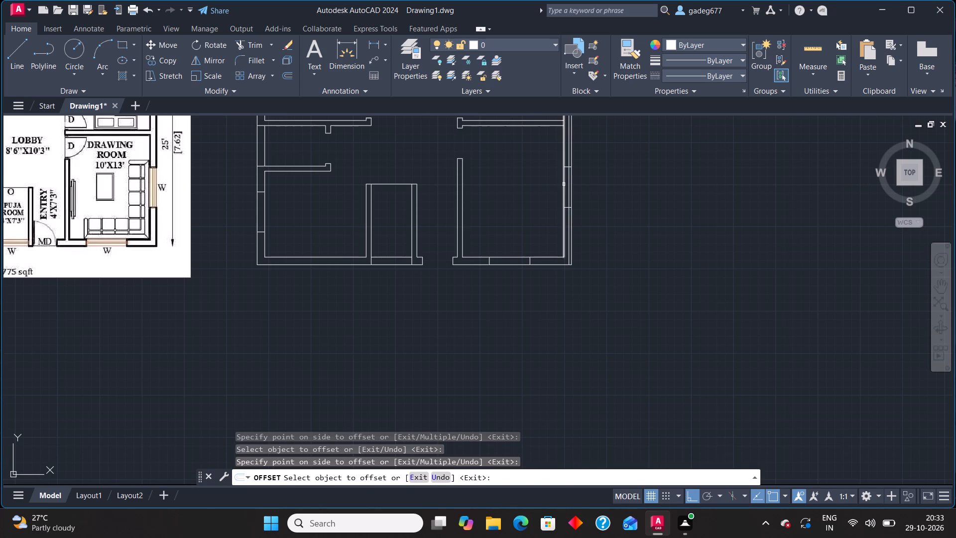
pyautogui.click(564, 184)
pyautogui.click(568, 182)
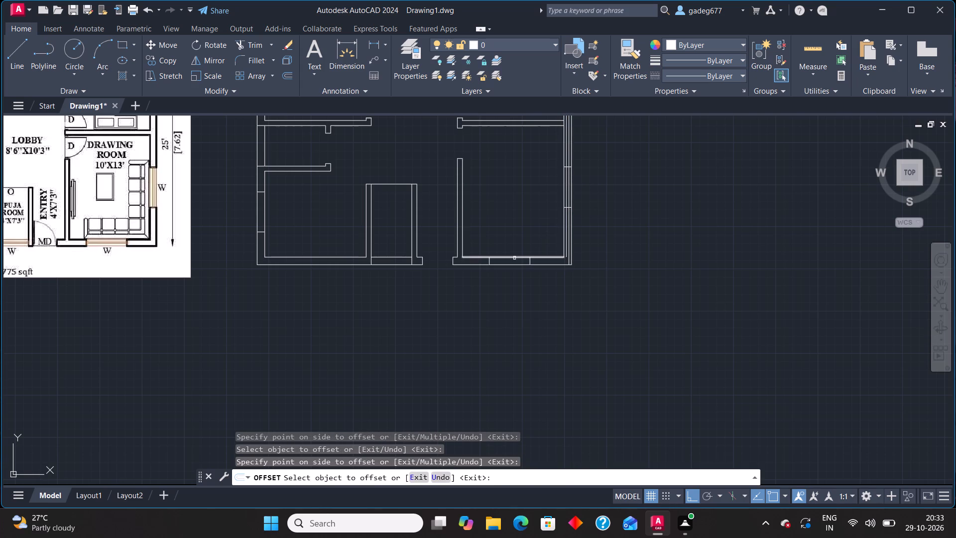
# Offset the south wall's inner lines at the drawing room and the puja room 3" southward twice each.
pyautogui.click(514, 259)
pyautogui.click(512, 276)
pyautogui.click(521, 261)
pyautogui.moveTo(520, 284); pyautogui.dragTo(514, 293)
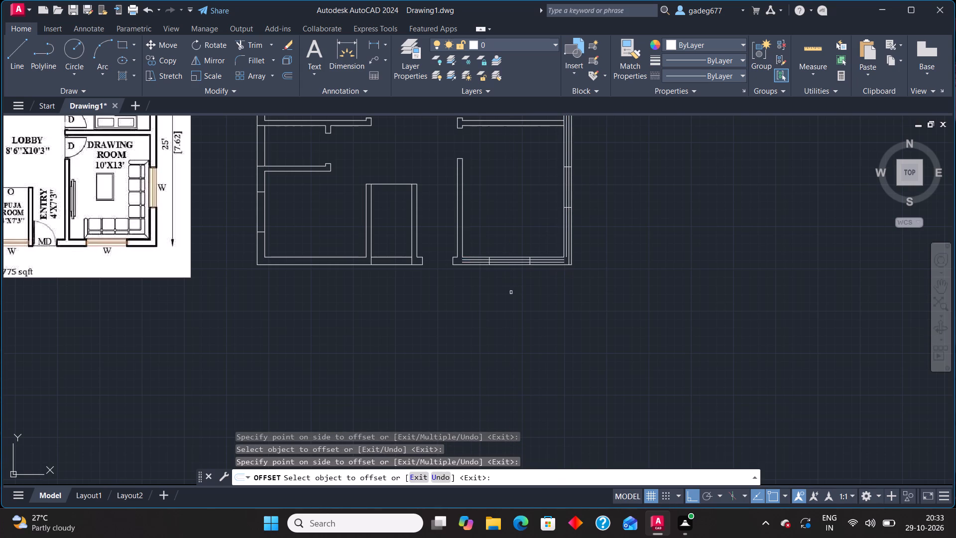
pyautogui.click(382, 256)
pyautogui.click(385, 285)
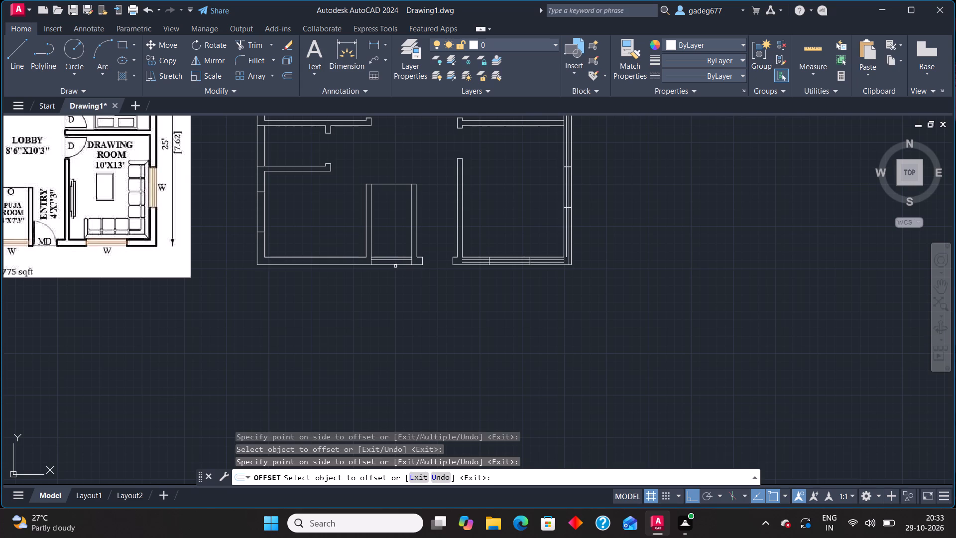
pyautogui.click(397, 260)
pyautogui.click(397, 287)
# Offset the west wall's full-length outer line 3" eastward twice to form the window lines.
pyautogui.moveTo(282, 213); pyautogui.dragTo(377, 314, button='middle')
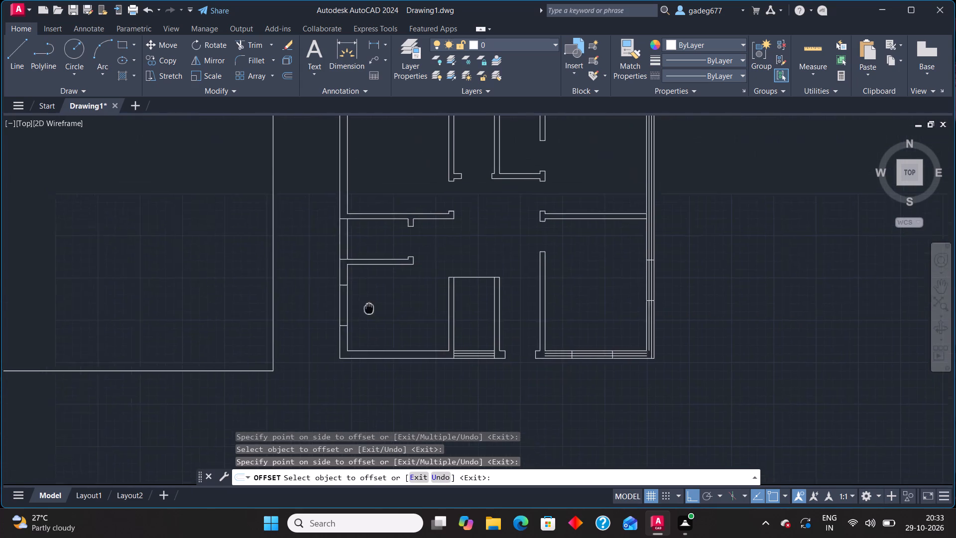
pyautogui.moveTo(377, 314); pyautogui.dragTo(386, 318, button='middle')
pyautogui.click(361, 261)
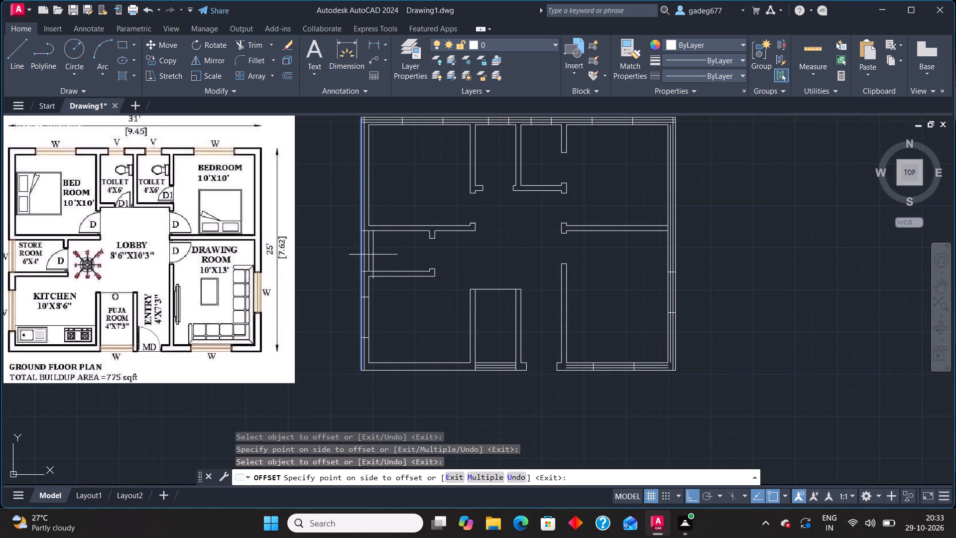
pyautogui.click(379, 255)
pyautogui.click(364, 251)
pyautogui.click(370, 251)
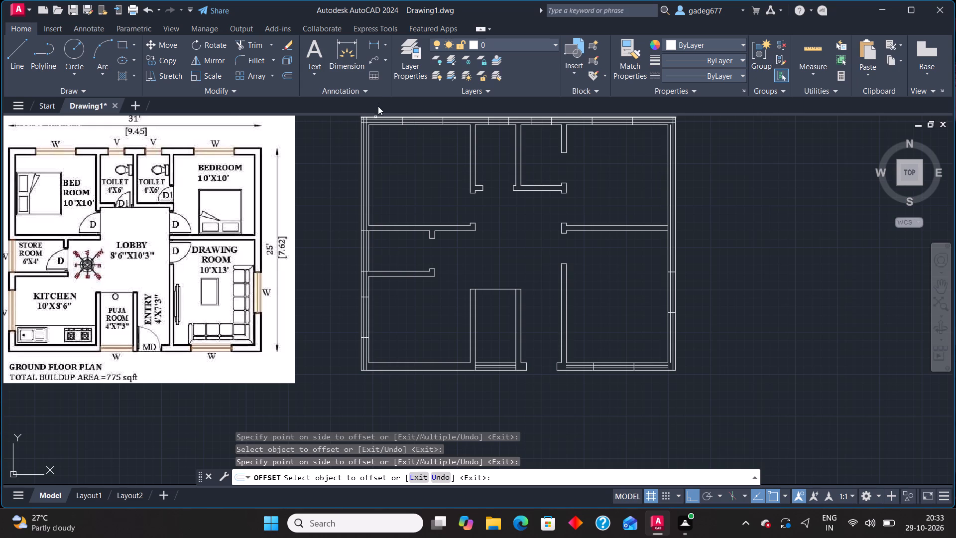
pyautogui.press('Escape')
# Trim the crossing offset lines at the northwest corner and cut the north wall's lines back to the west bedroom window.
pyautogui.moveTo(398, 151); pyautogui.dragTo(407, 262, button='middle')
pyautogui.scroll(2, 367, 227)
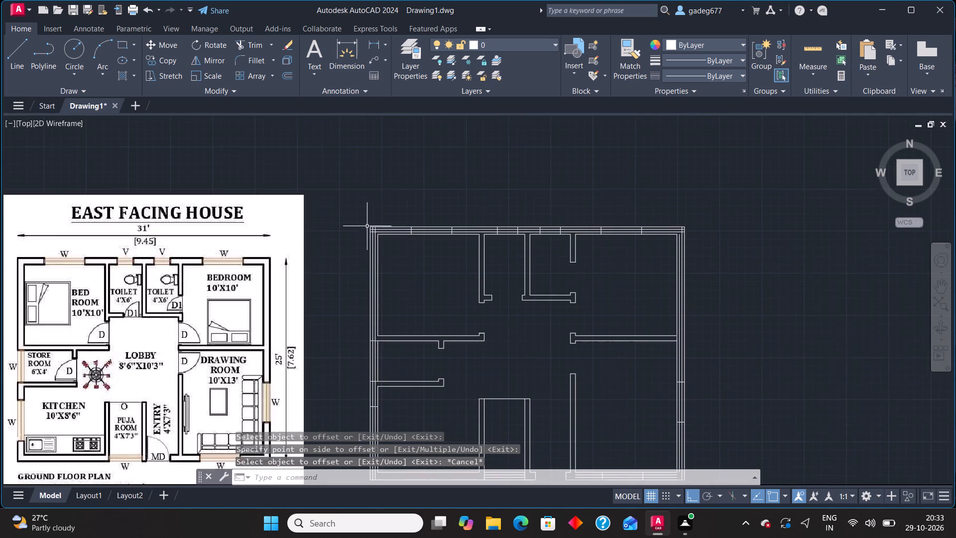
pyautogui.scroll(3, 366, 225)
pyautogui.write('tr')
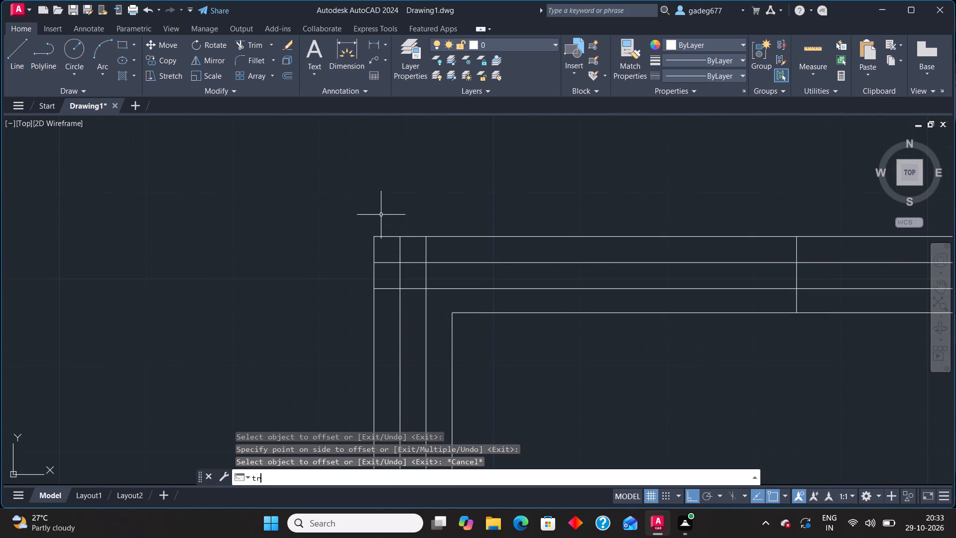
pyautogui.press('Return')
pyautogui.click(390, 254)
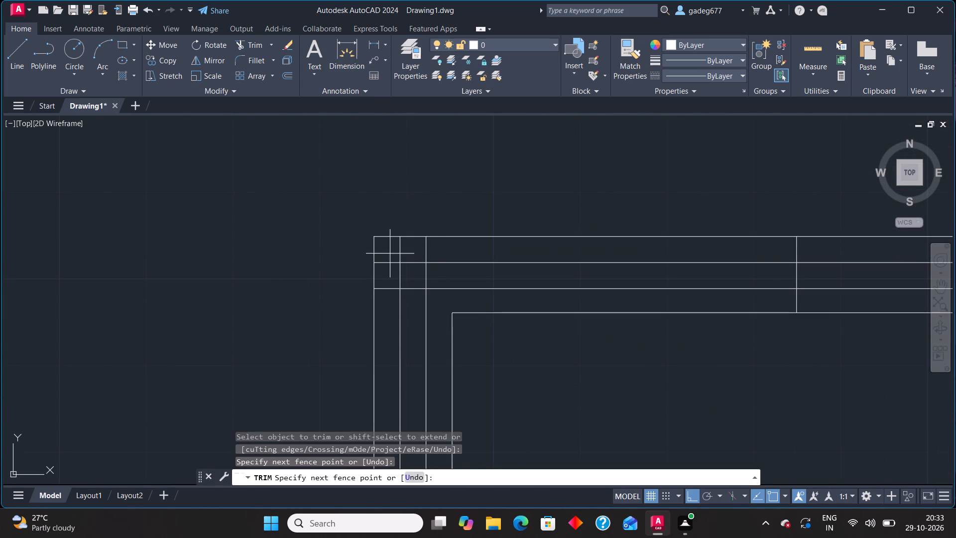
pyautogui.click(438, 254)
pyautogui.click(390, 259)
pyautogui.click(388, 304)
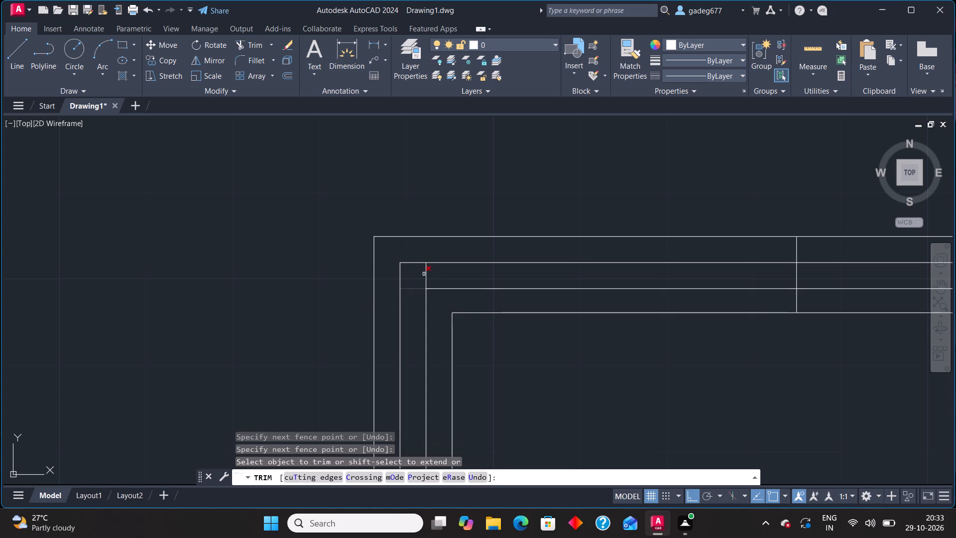
pyautogui.click(441, 256)
pyautogui.click(437, 304)
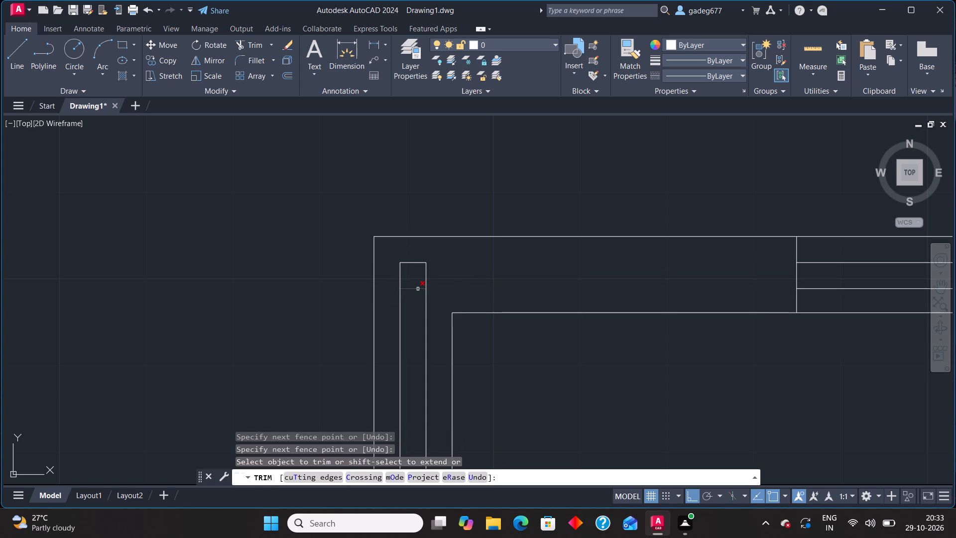
pyautogui.click(416, 289)
# Trim the offset lines from the west bedroom's west wall, north of the store room window, including the leftover corner stub.
pyautogui.scroll(-3, 445, 274)
pyautogui.moveTo(473, 333); pyautogui.dragTo(461, 203, button='middle')
pyautogui.click(423, 252)
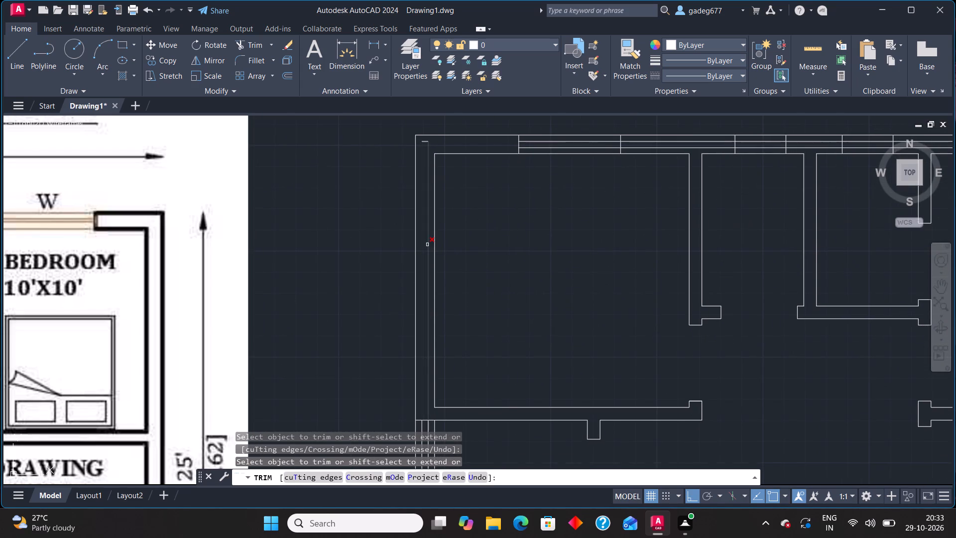
pyautogui.click(427, 245)
pyautogui.click(426, 141)
# Trim the west wall's offset lines between the store room and kitchen windows and south of the kitchen window.
pyautogui.moveTo(483, 301); pyautogui.dragTo(485, 100, button='middle')
pyautogui.click(425, 354)
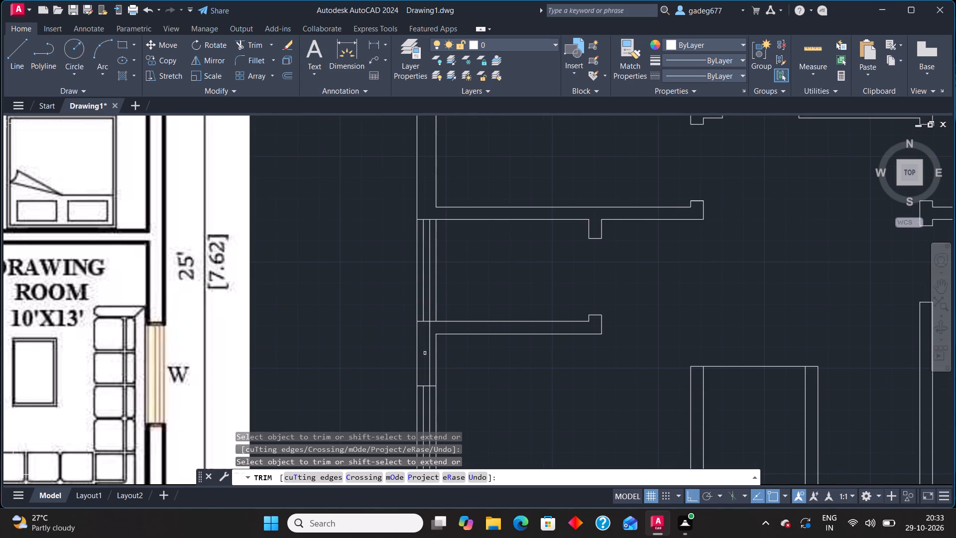
pyautogui.click(428, 345)
pyautogui.scroll(-1, 465, 369)
pyautogui.moveTo(475, 383); pyautogui.dragTo(476, 283, button='middle')
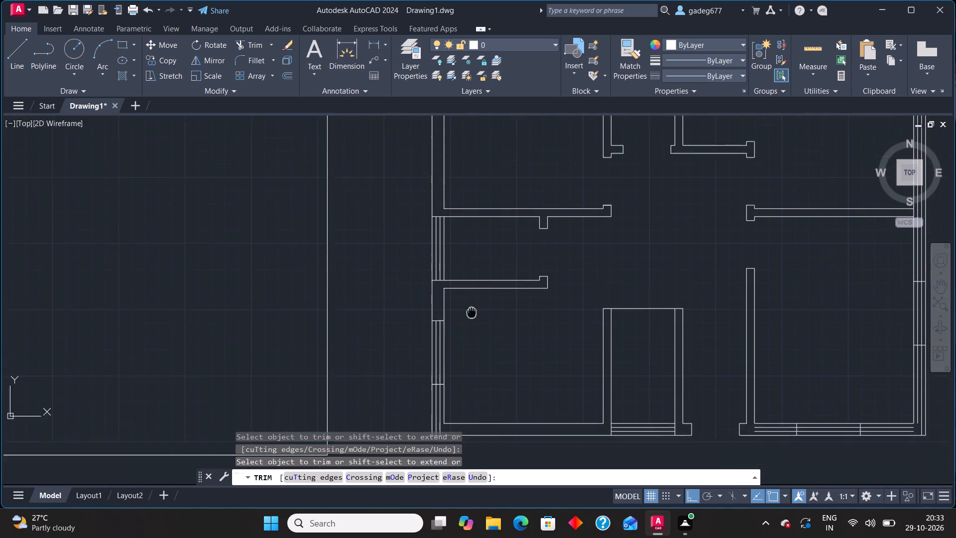
pyautogui.moveTo(476, 283); pyautogui.dragTo(473, 203, button='middle')
pyautogui.click(436, 308)
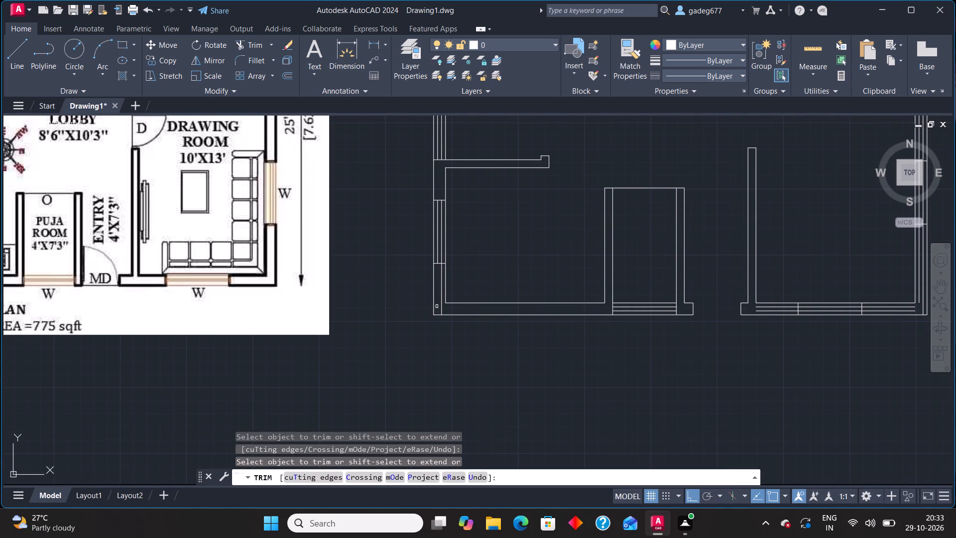
pyautogui.click(440, 303)
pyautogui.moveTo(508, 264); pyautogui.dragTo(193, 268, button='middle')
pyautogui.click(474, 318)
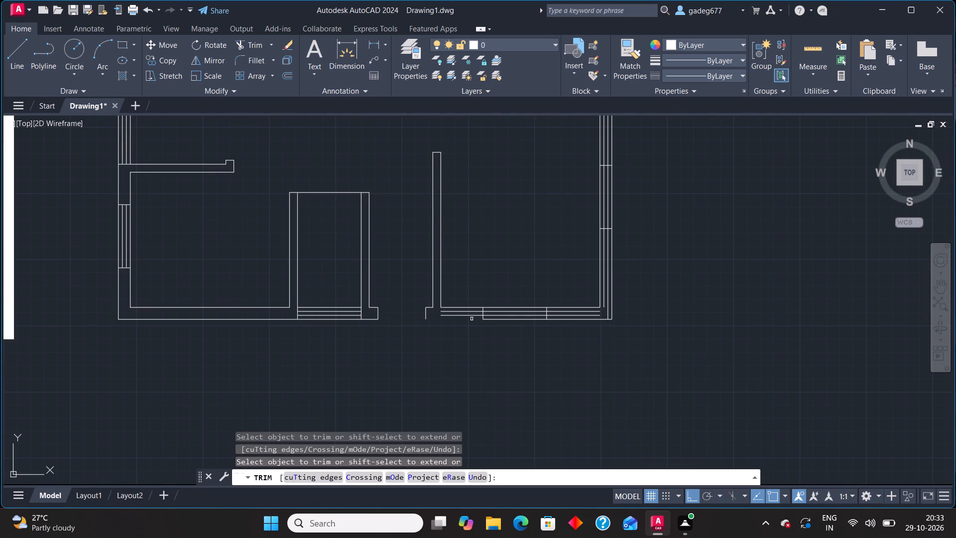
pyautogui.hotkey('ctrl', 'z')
# Trim the drawing room's south wall offset lines on both sides of the window so they remain only within it.
pyautogui.moveTo(551, 361); pyautogui.dragTo(528, 361, button='middle')
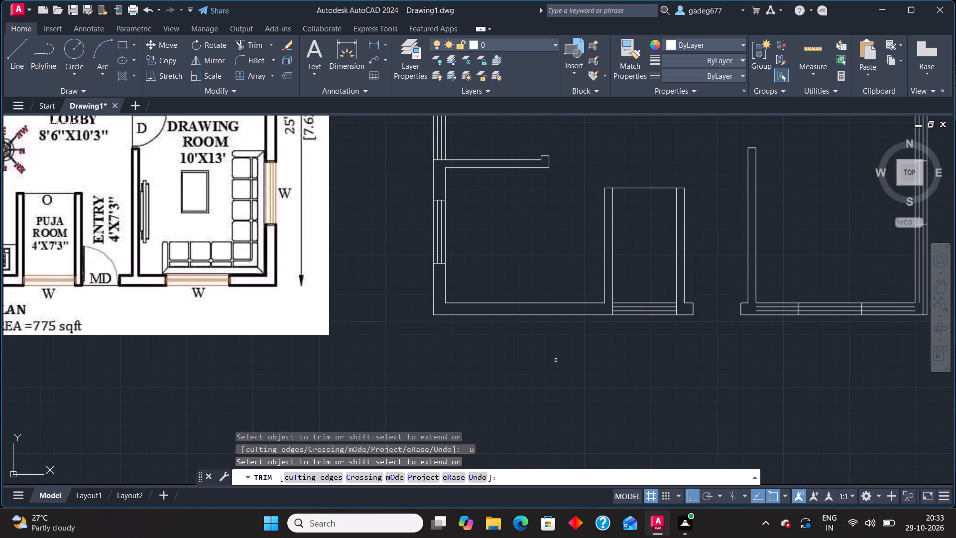
pyautogui.moveTo(528, 361); pyautogui.dragTo(208, 327, button='middle')
pyautogui.click(442, 274)
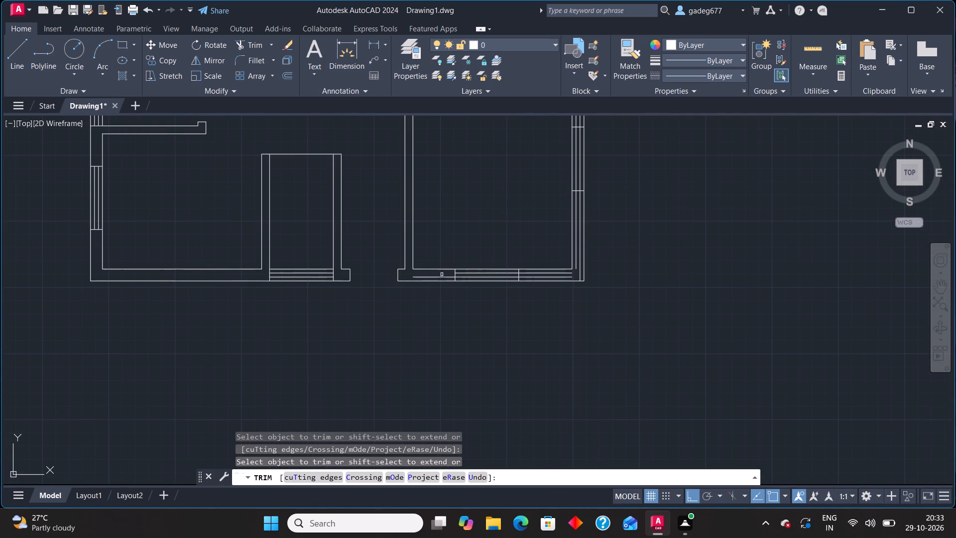
pyautogui.click(442, 277)
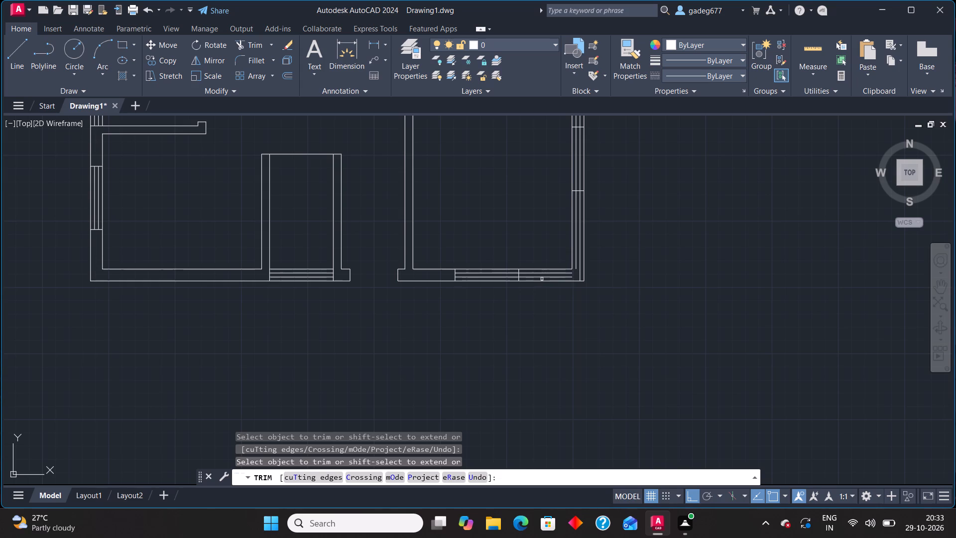
pyautogui.click(545, 275)
pyautogui.click(546, 274)
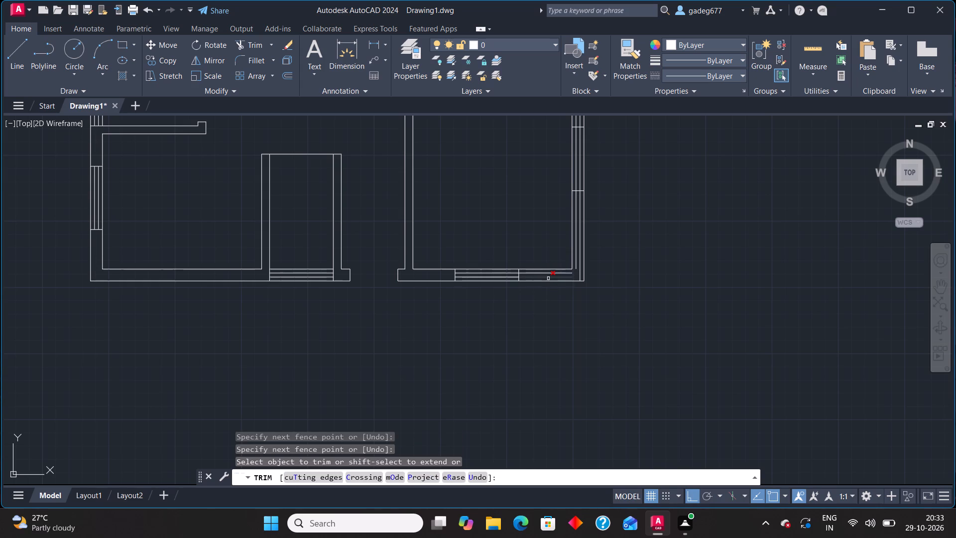
pyautogui.click(548, 278)
pyautogui.click(551, 274)
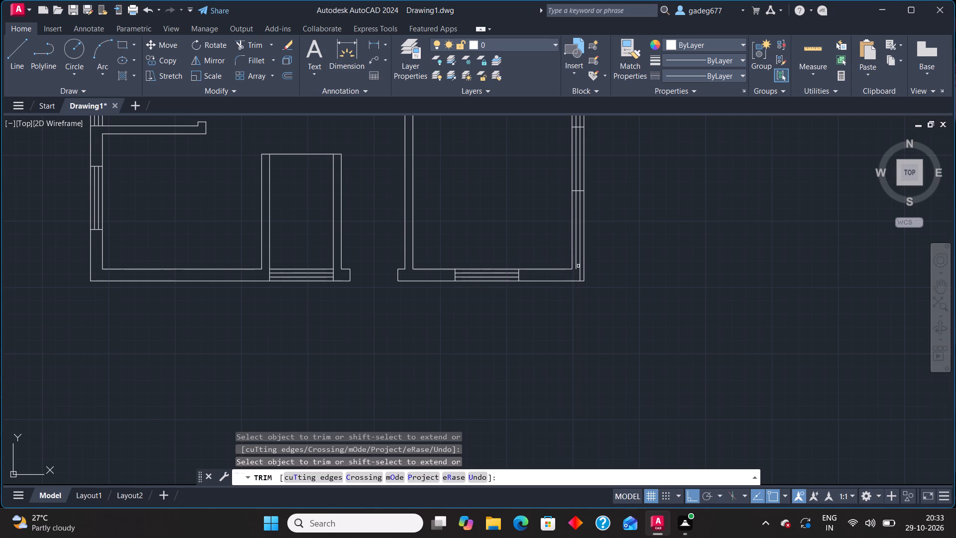
# Trim the east wall's two offset lines south of the drawing room window.
pyautogui.click(577, 265)
pyautogui.click(580, 262)
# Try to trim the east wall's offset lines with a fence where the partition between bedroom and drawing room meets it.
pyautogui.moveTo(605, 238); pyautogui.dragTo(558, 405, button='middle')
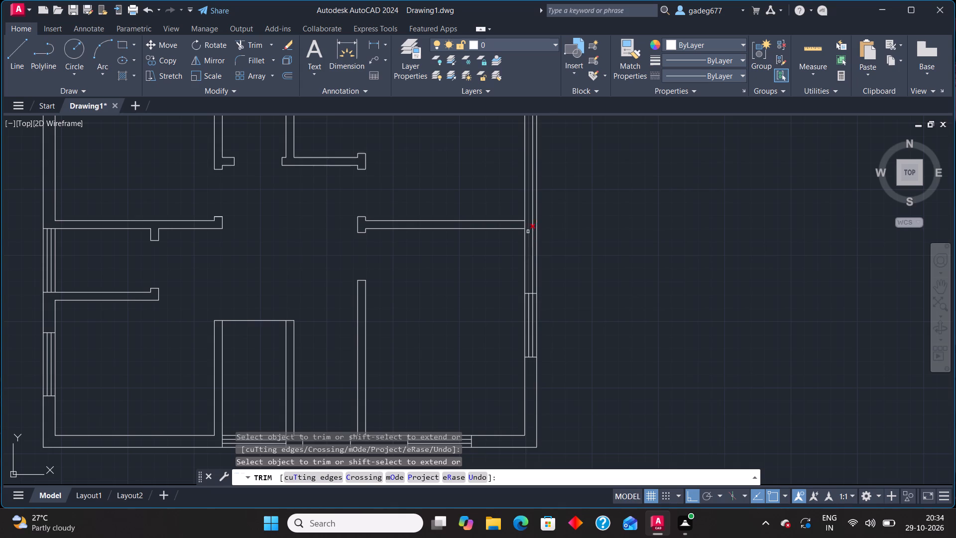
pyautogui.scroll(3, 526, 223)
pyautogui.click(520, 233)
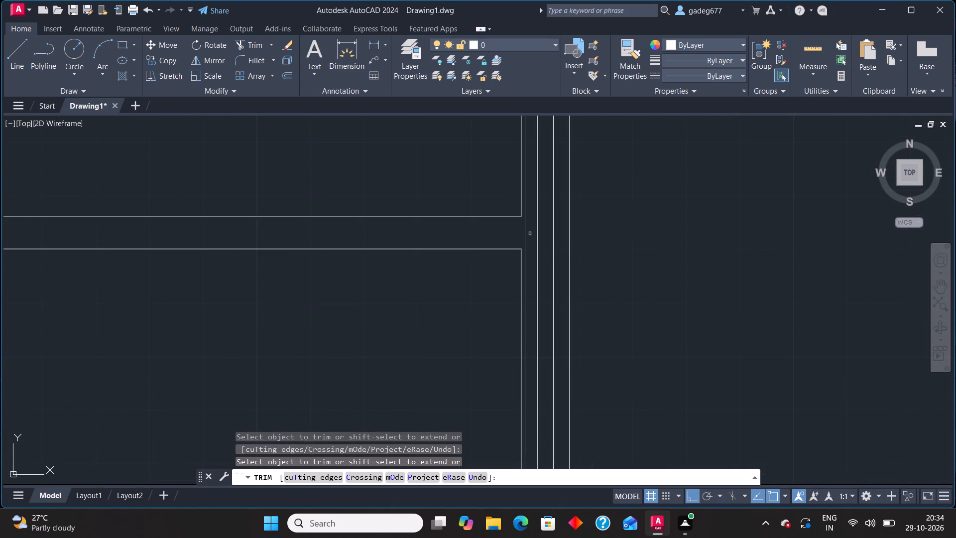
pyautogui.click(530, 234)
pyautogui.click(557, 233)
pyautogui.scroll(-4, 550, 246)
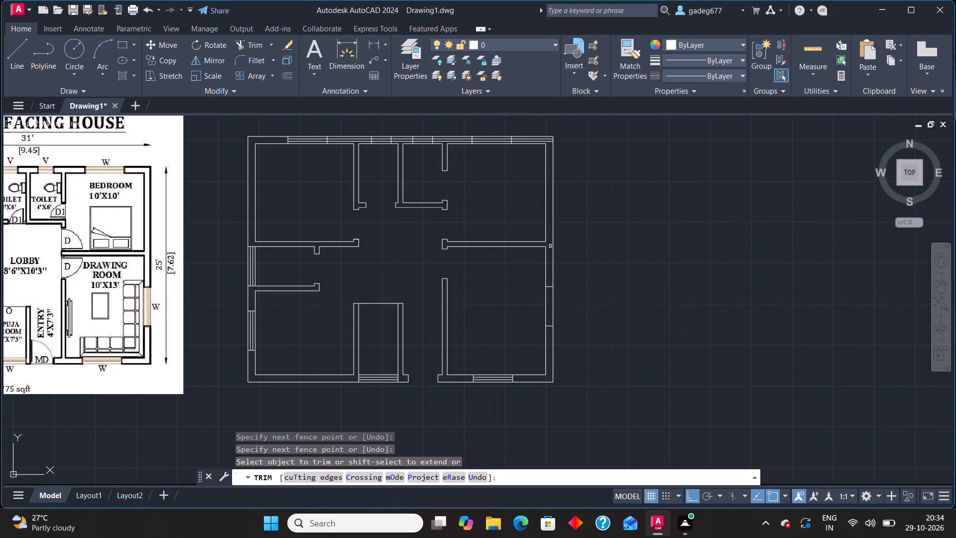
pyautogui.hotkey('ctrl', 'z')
# Trim the east wall's two offset lines north of the drawing room window.
pyautogui.scroll(-1, 547, 280)
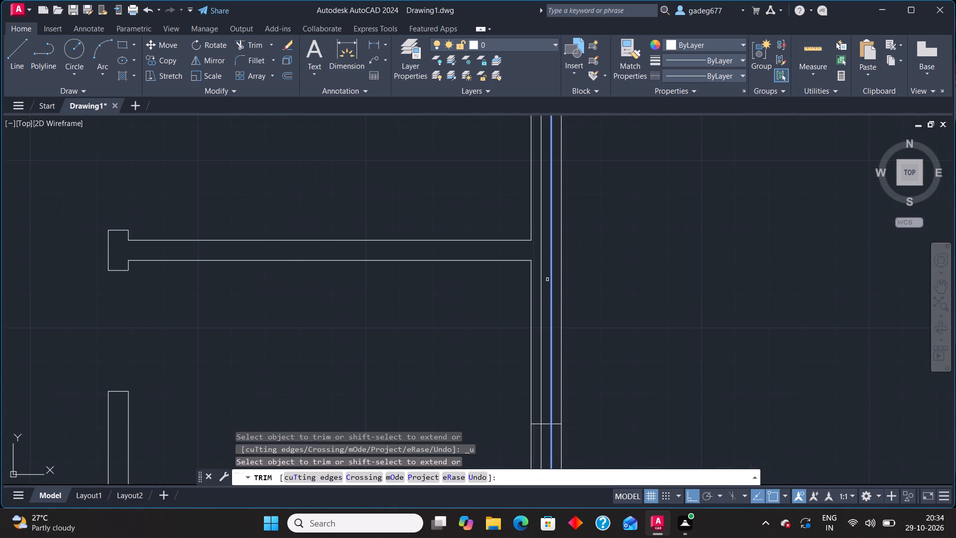
pyautogui.click(543, 252)
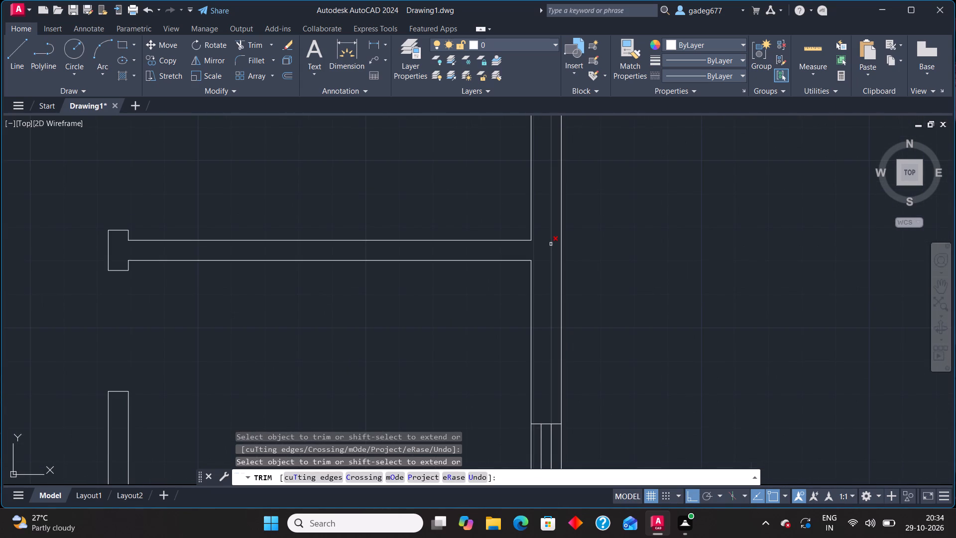
pyautogui.click(551, 245)
# Trim the leftover offset lines at the northeast corner and cut the north wall's lines back to the east bedroom window.
pyautogui.scroll(-2, 587, 266)
pyautogui.moveTo(598, 266); pyautogui.dragTo(607, 423, button='middle')
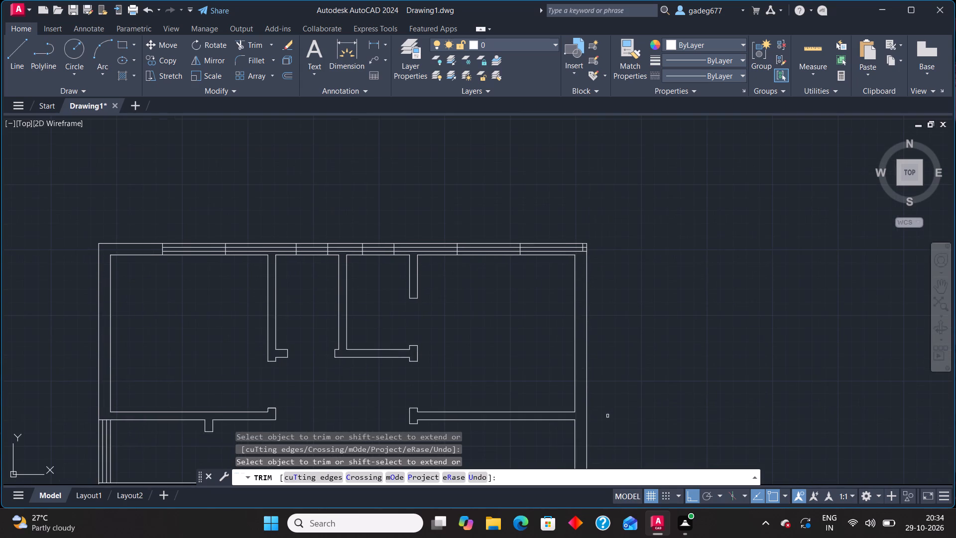
pyautogui.scroll(3, 574, 242)
pyautogui.click(604, 258)
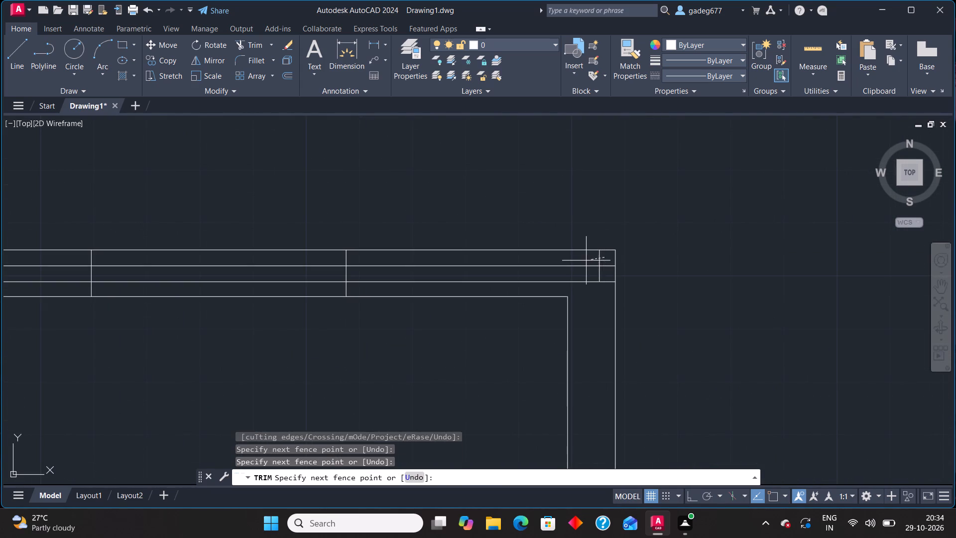
pyautogui.click(586, 261)
pyautogui.click(602, 258)
pyautogui.click(601, 291)
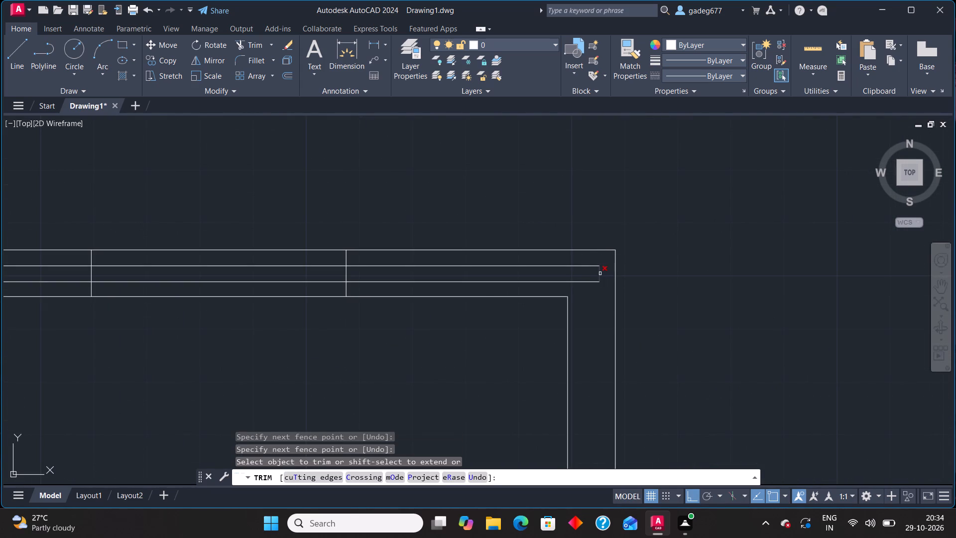
pyautogui.click(600, 274)
pyautogui.click(582, 260)
pyautogui.click(590, 306)
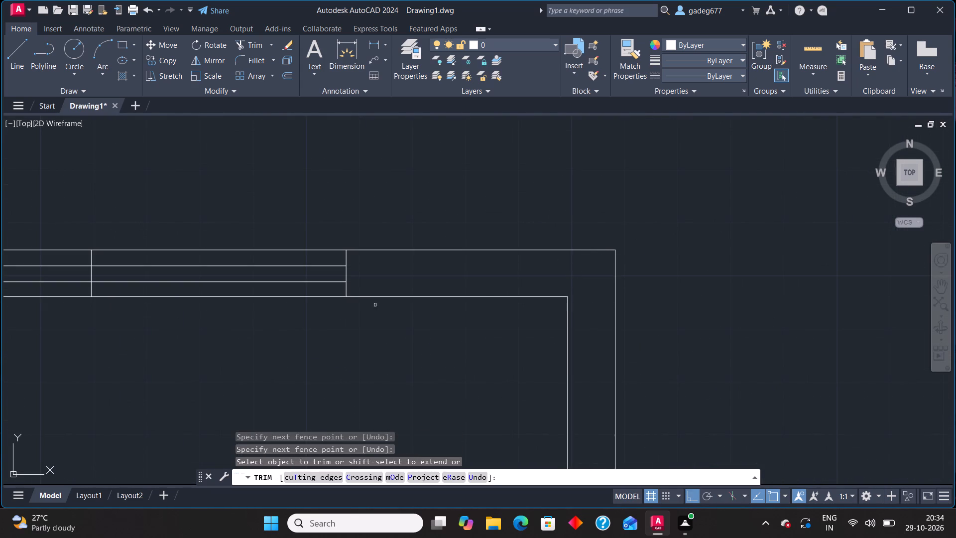
# Trim the north wall's offset lines between the bedroom windows and toilet ventilators, and between the two ventilators.
pyautogui.scroll(-4, 372, 308)
pyautogui.scroll(5, 269, 306)
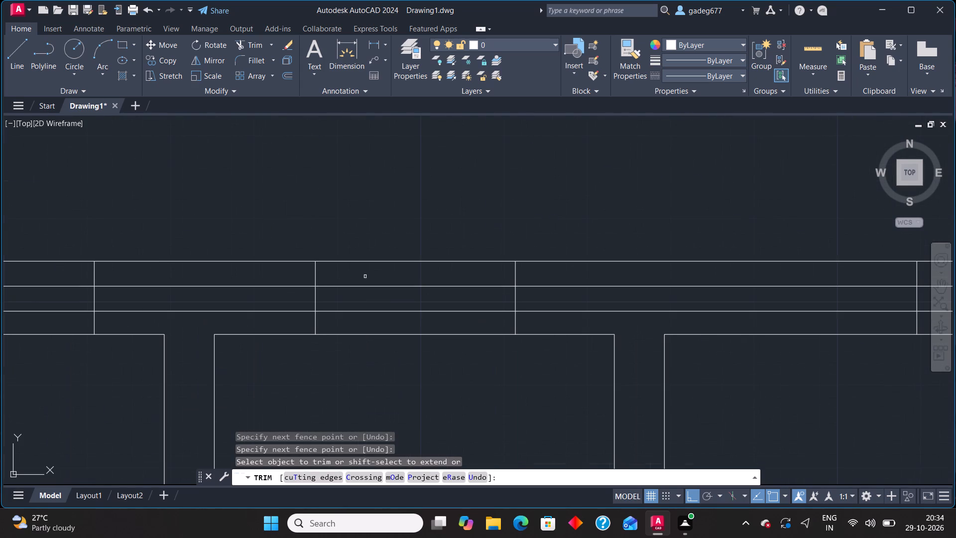
pyautogui.click(598, 279)
pyautogui.click(621, 325)
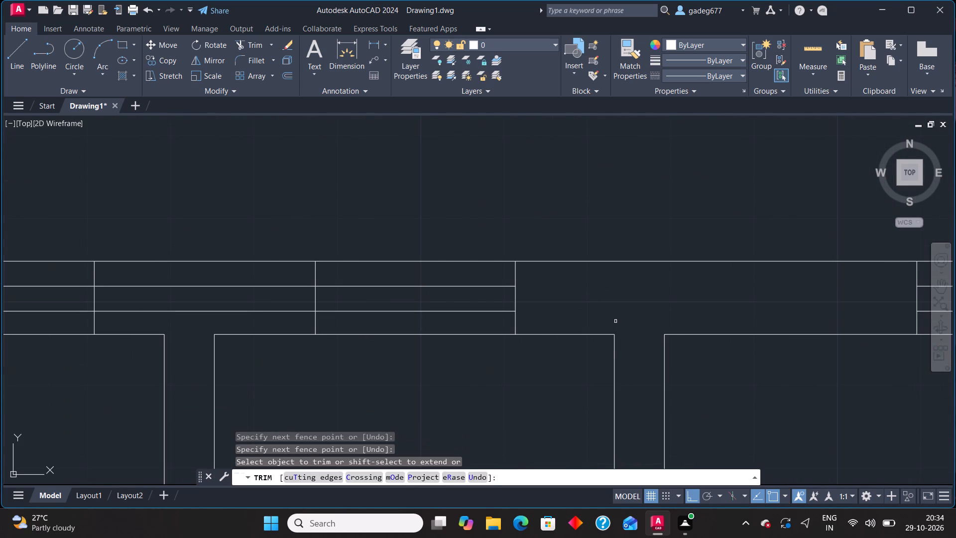
pyautogui.click(173, 275)
pyautogui.click(184, 333)
pyautogui.scroll(-3, 182, 337)
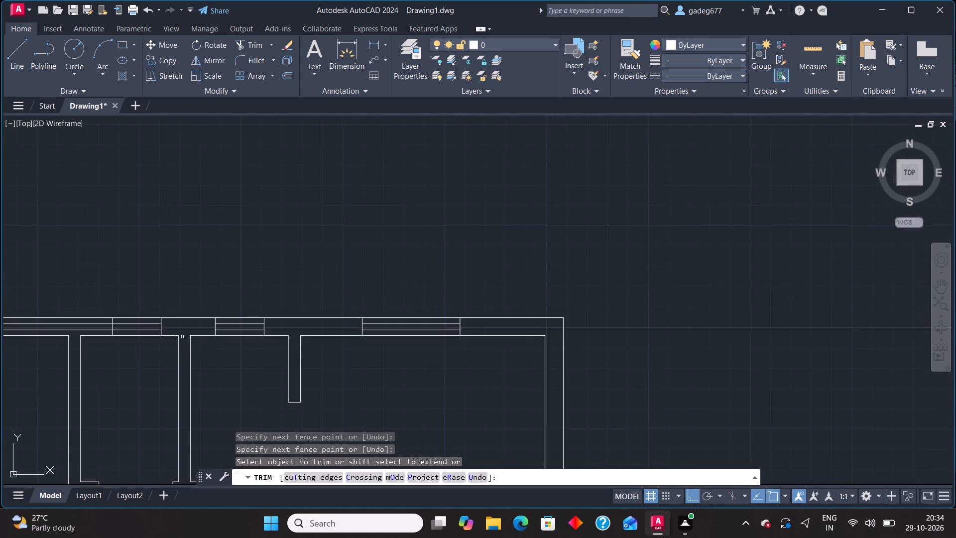
pyautogui.moveTo(160, 355); pyautogui.dragTo(402, 311, button='middle')
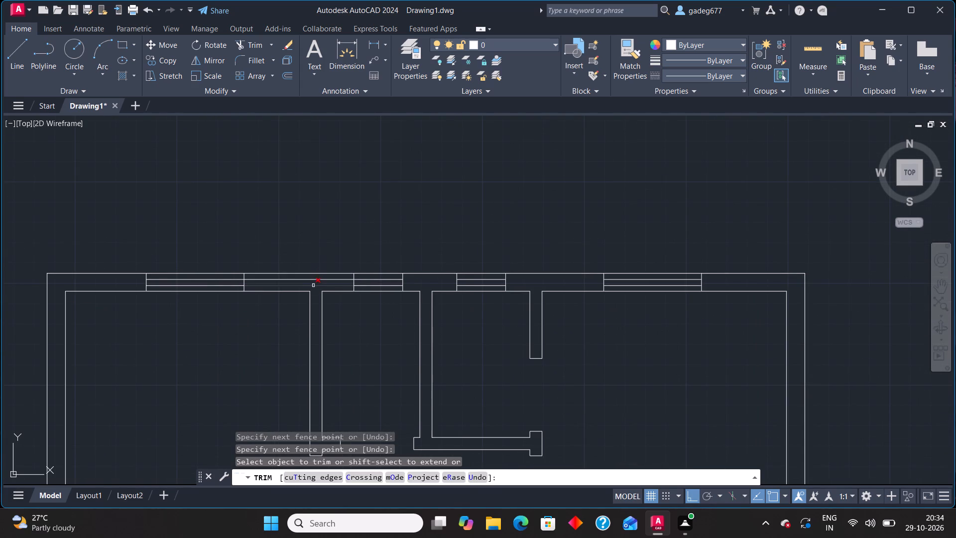
pyautogui.click(317, 285)
pyautogui.click(318, 280)
pyautogui.scroll(-1, 371, 329)
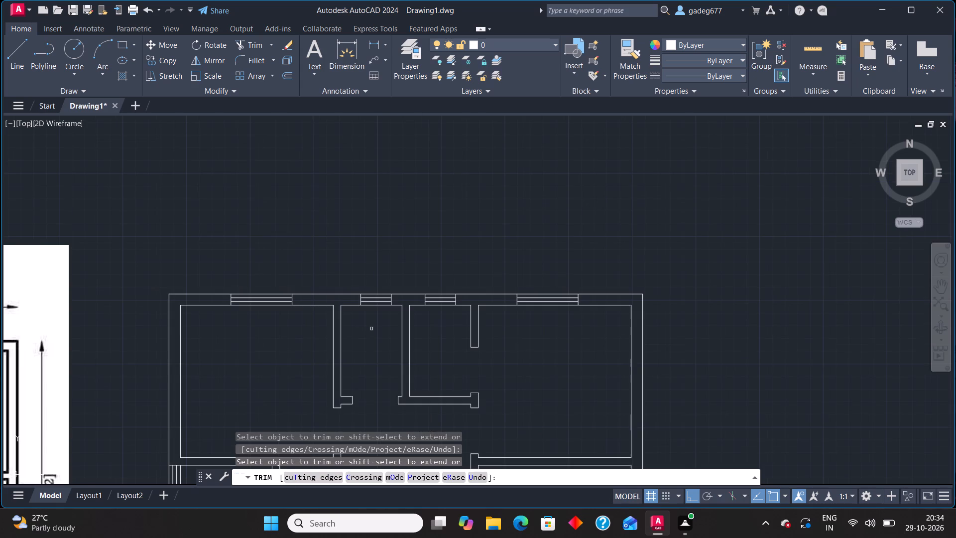
pyautogui.moveTo(374, 333); pyautogui.dragTo(391, 173, button='middle')
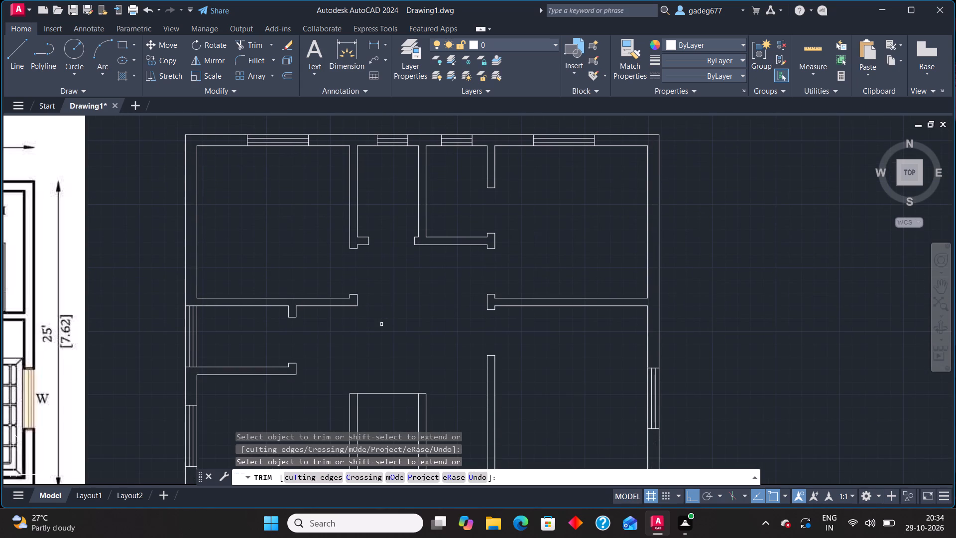
# Insert a Door - Imperial block from the architectural tool palette inside the northwest bedroom.
pyautogui.press('Escape')
pyautogui.scroll(-2, 381, 325)
pyautogui.moveTo(380, 324); pyautogui.dragTo(394, 222, button='middle')
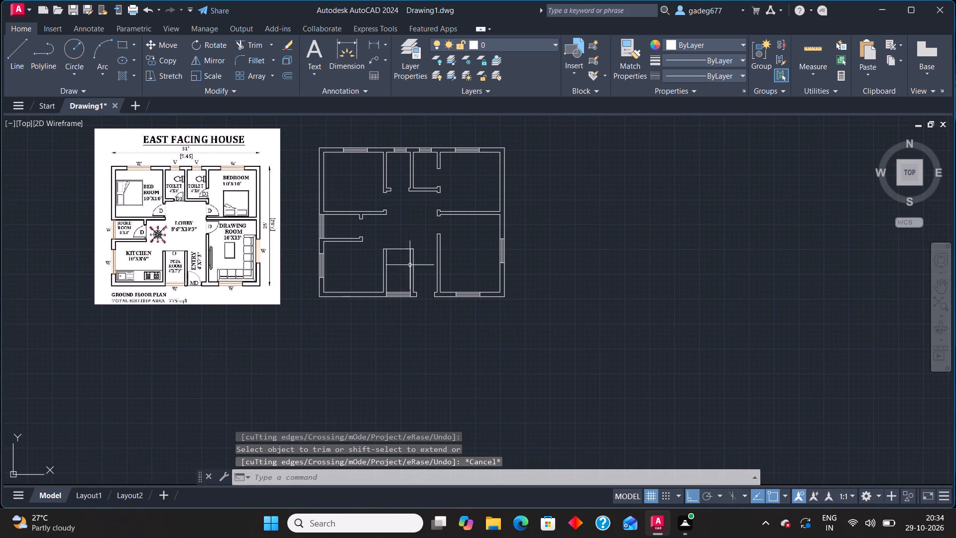
pyautogui.scroll(2, 425, 274)
pyautogui.moveTo(425, 274); pyautogui.dragTo(487, 403, button='middle')
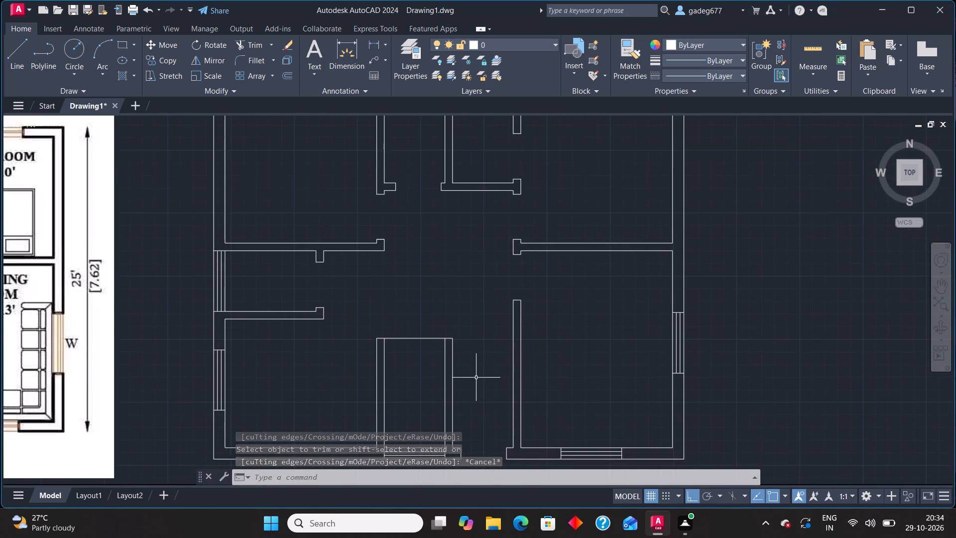
pyautogui.scroll(-1, 476, 378)
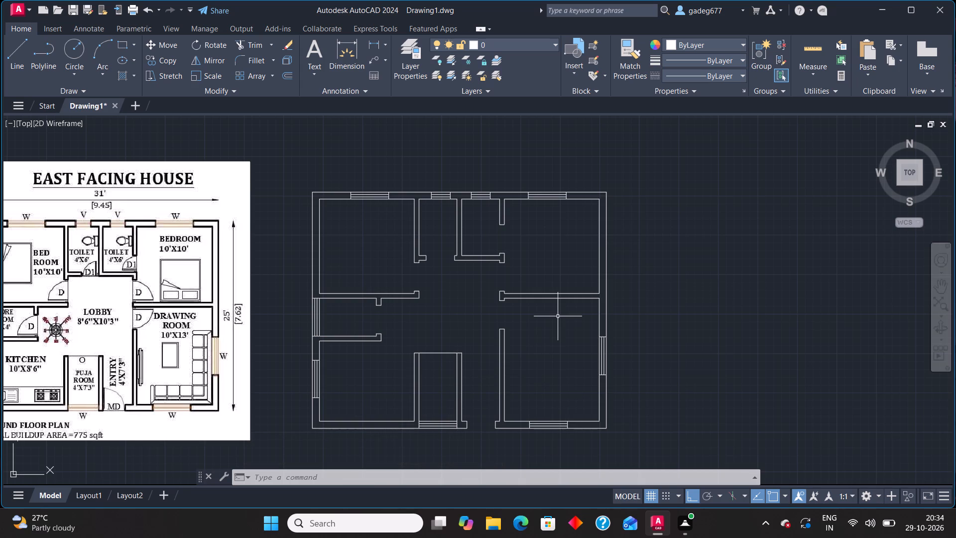
pyautogui.hotkey('ctrl', '3')
pyautogui.click(542, 105)
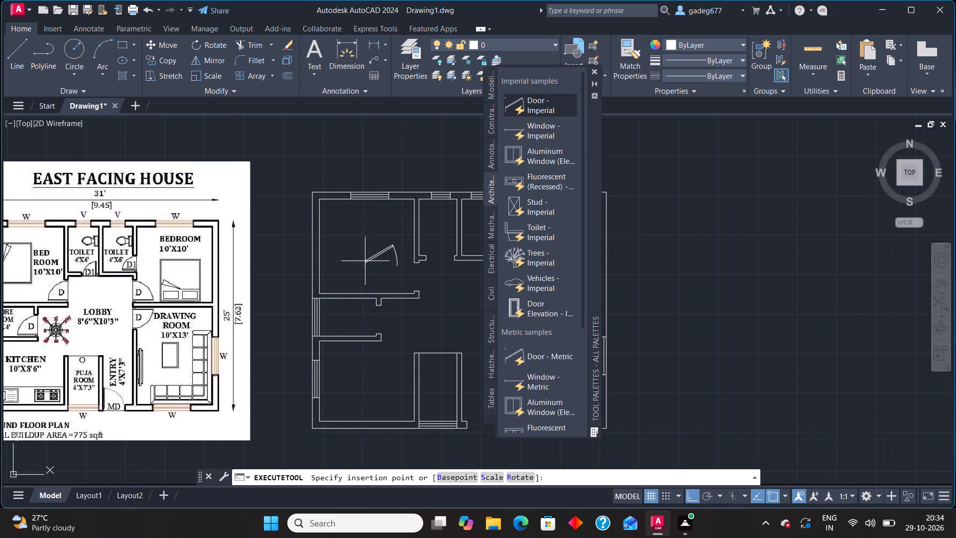
pyautogui.click(357, 250)
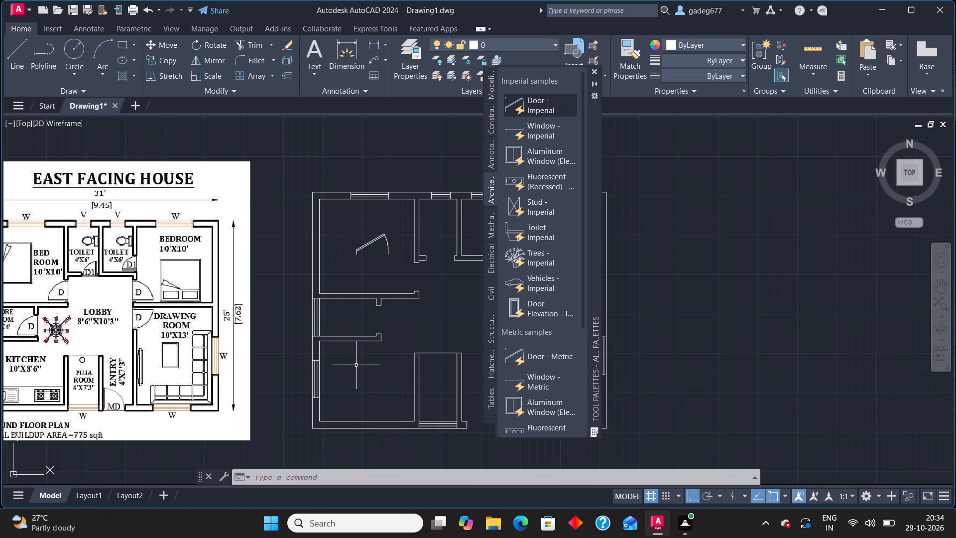
pyautogui.click(597, 70)
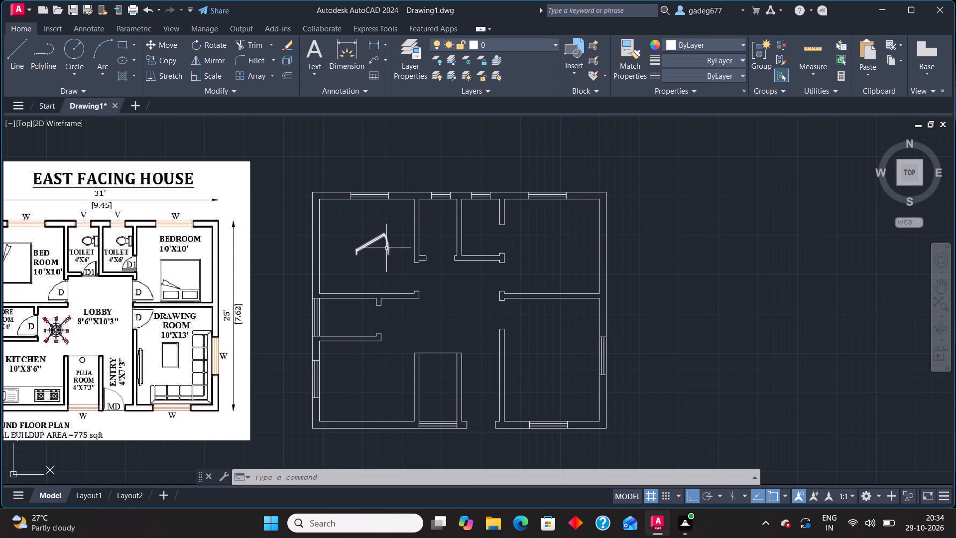
# Set the inserted door block's opening angle to Open 90º.
pyautogui.click(382, 238)
pyautogui.click(351, 238)
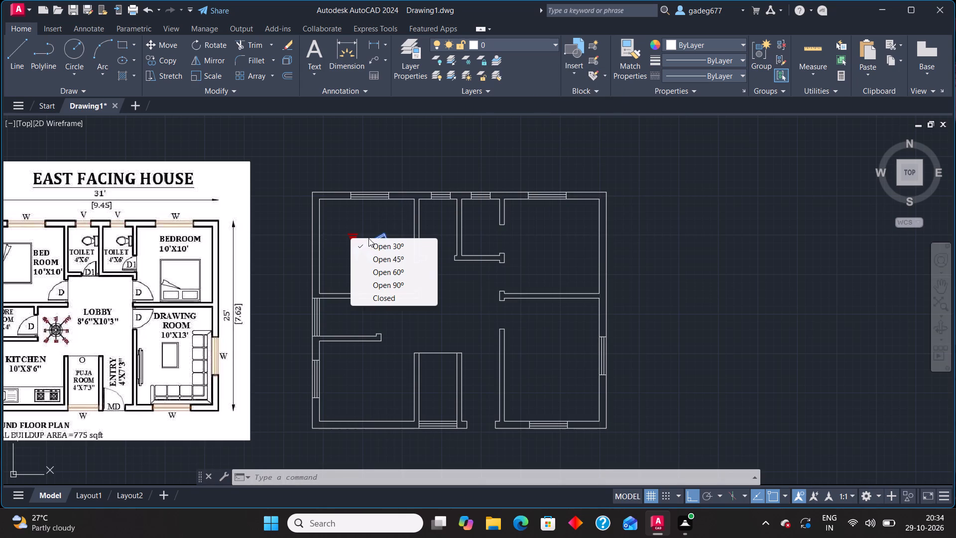
pyautogui.click(390, 285)
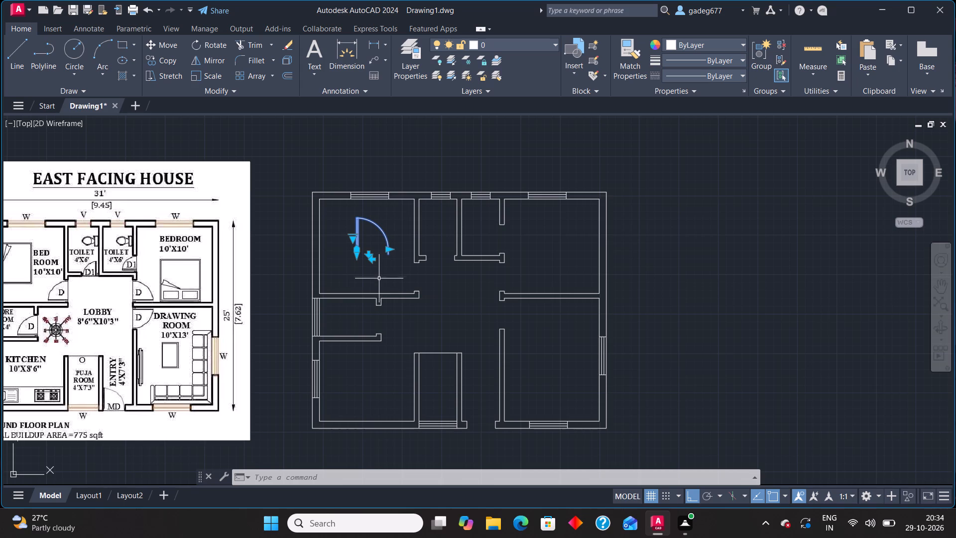
pyautogui.press('Escape')
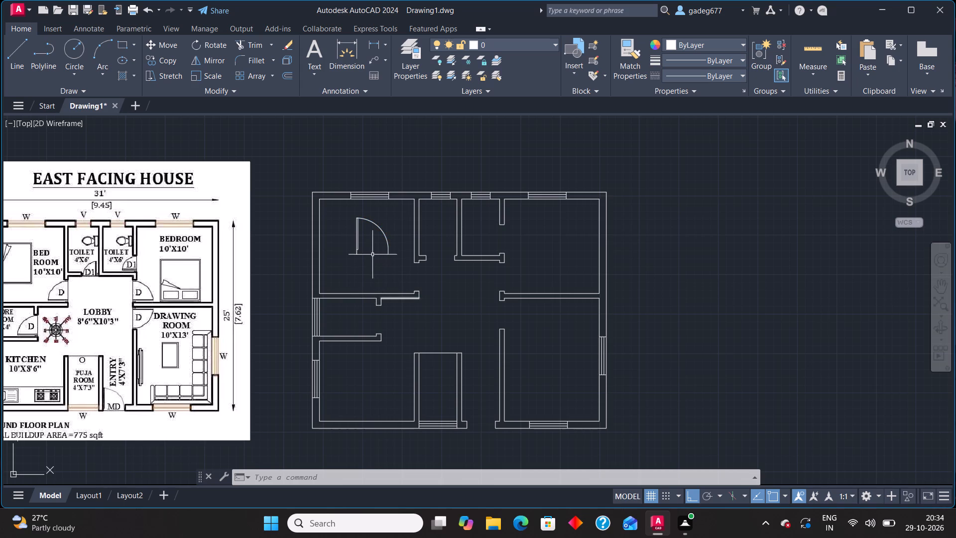
# Copy the door freely with ortho off: two copies in the northeast bedroom, one each in the lobby, drawing room, entry and near the store room opening.
pyautogui.click(375, 225)
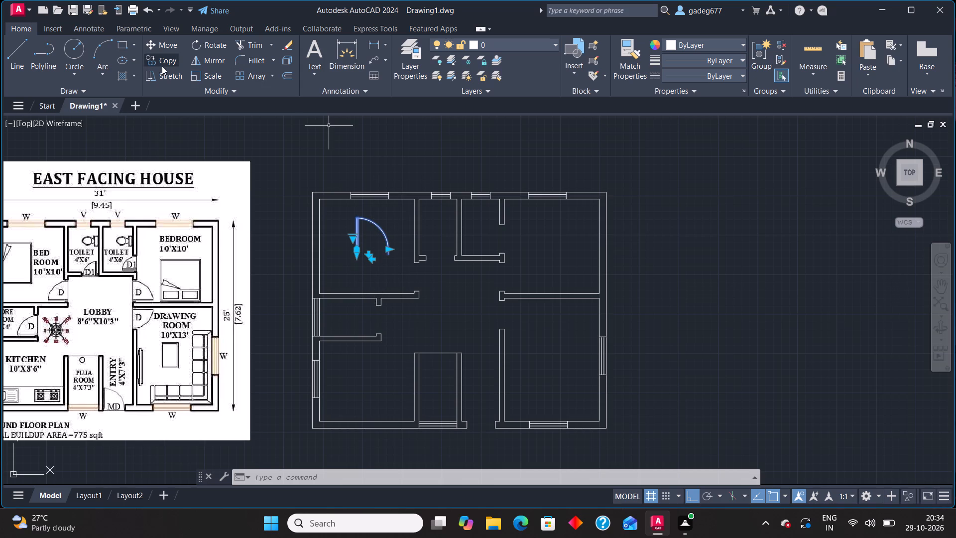
pyautogui.click(163, 66)
pyautogui.click(372, 254)
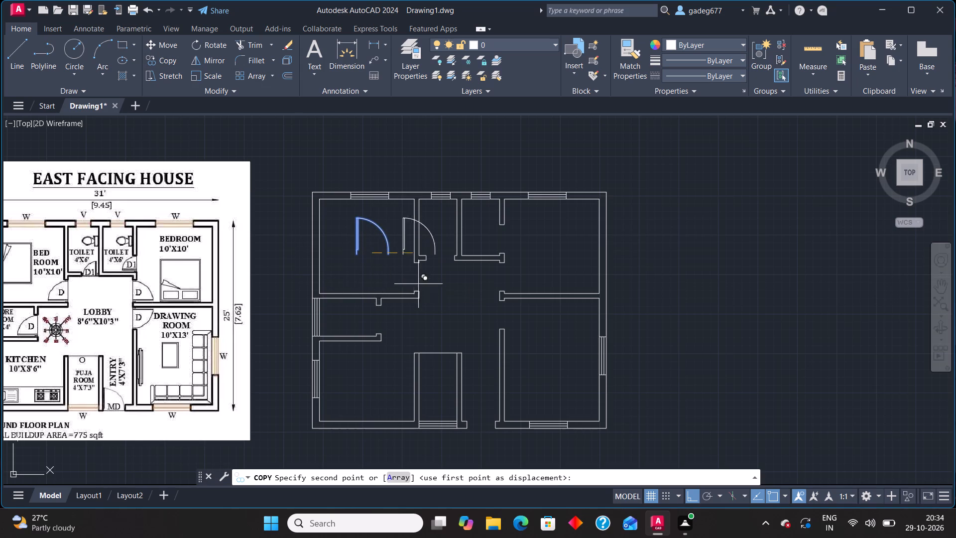
pyautogui.press('F8')
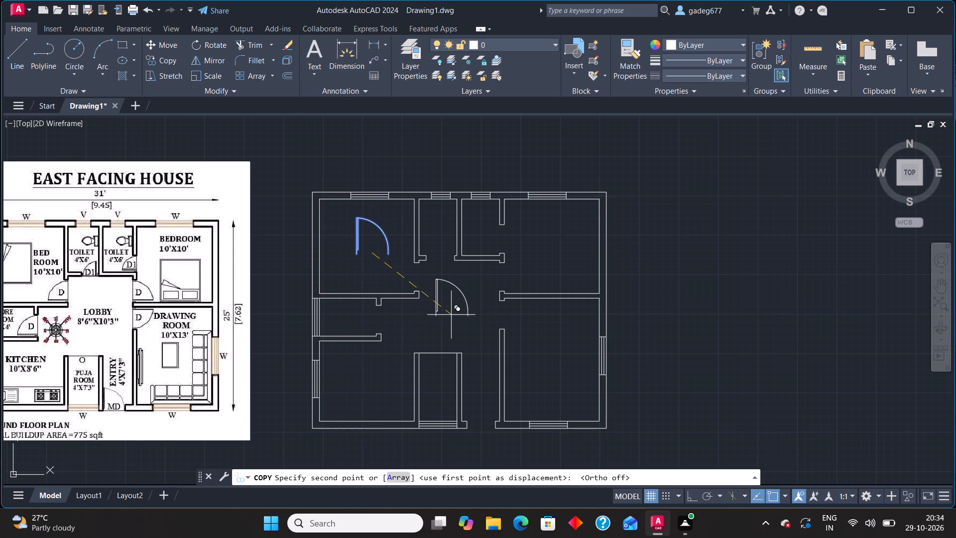
pyautogui.click(453, 306)
pyautogui.click(530, 251)
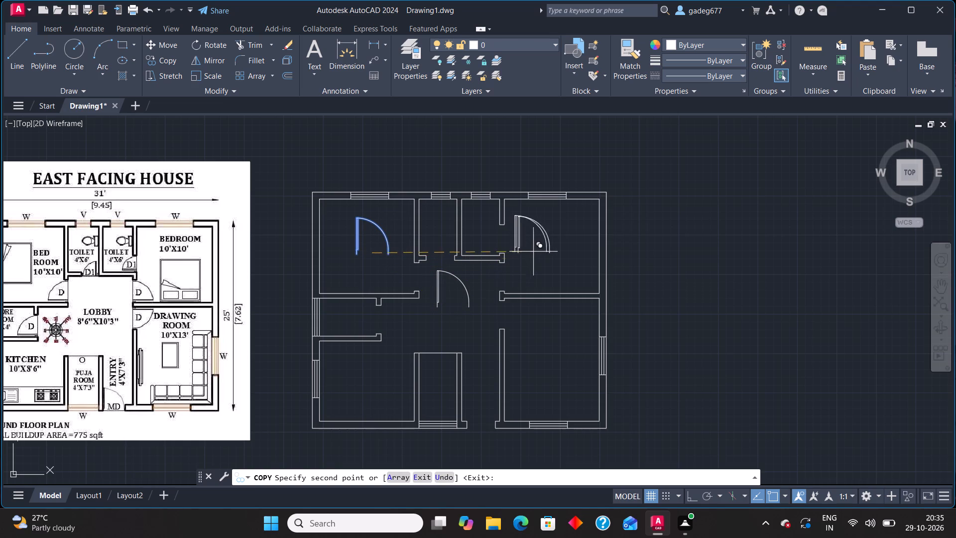
pyautogui.click(539, 285)
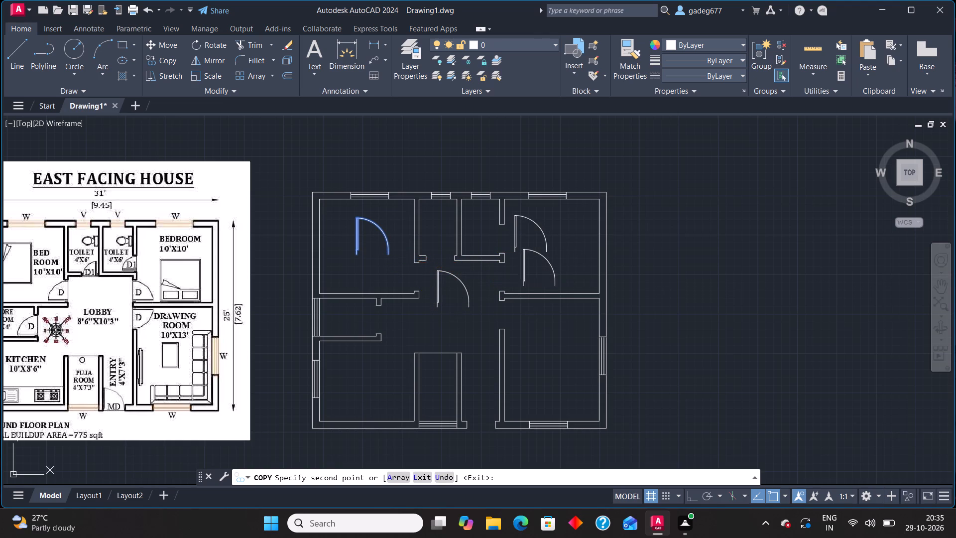
pyautogui.click(532, 340)
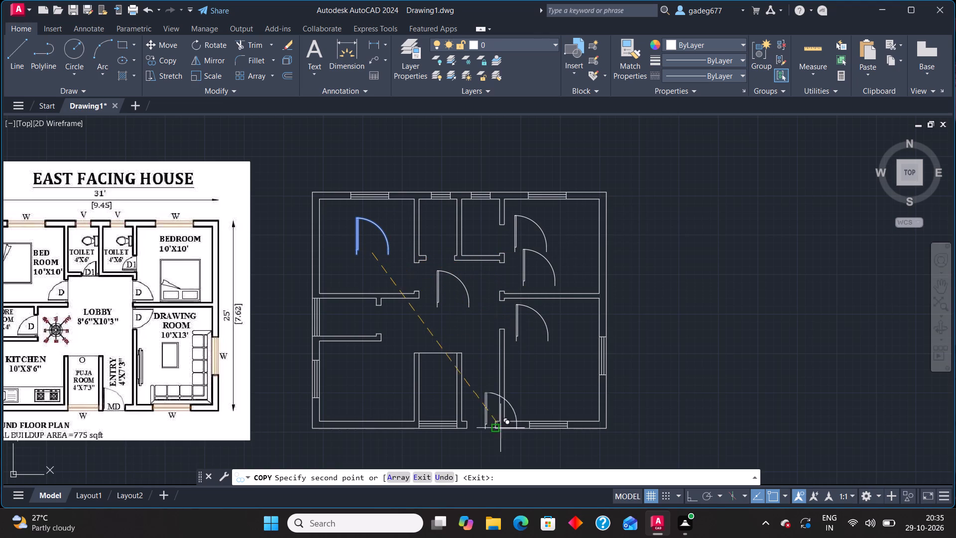
pyautogui.click(480, 407)
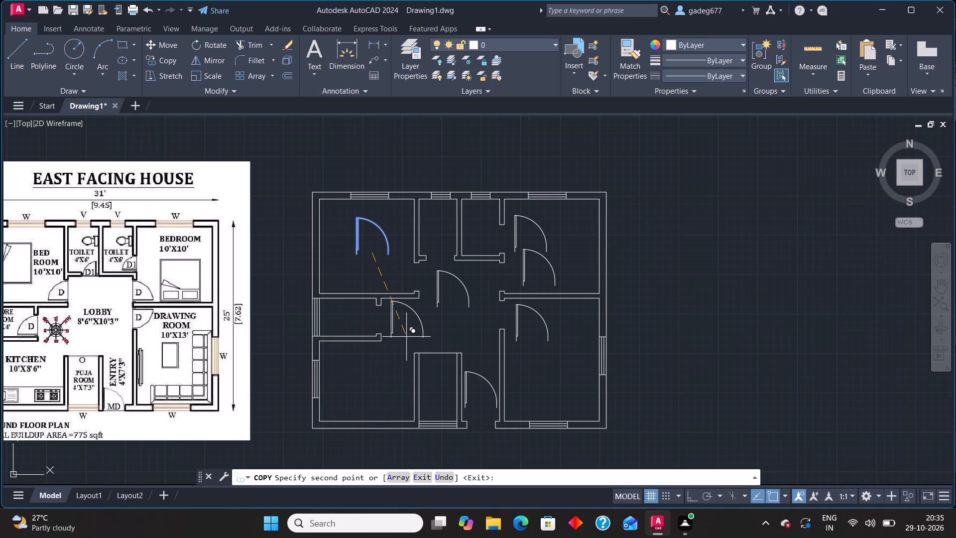
pyautogui.click(408, 341)
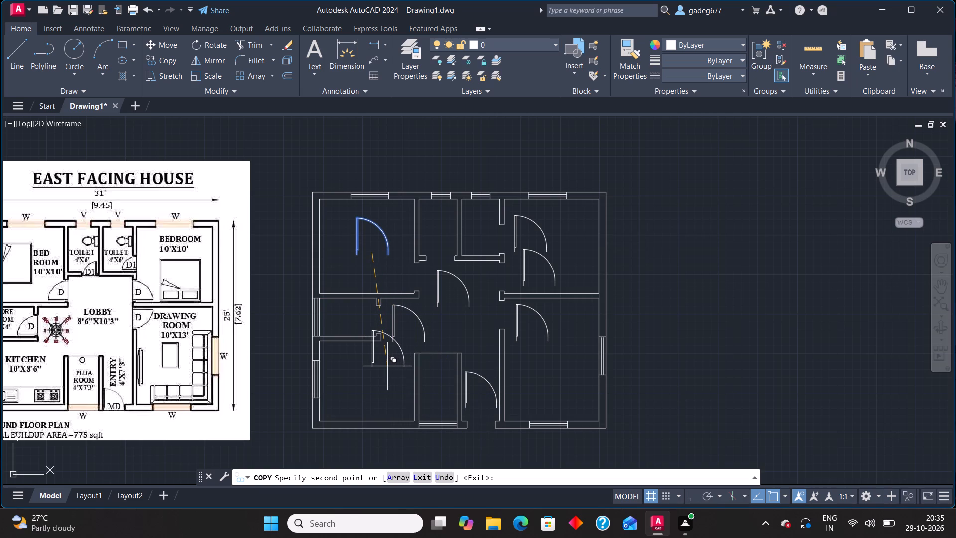
pyautogui.press('Escape')
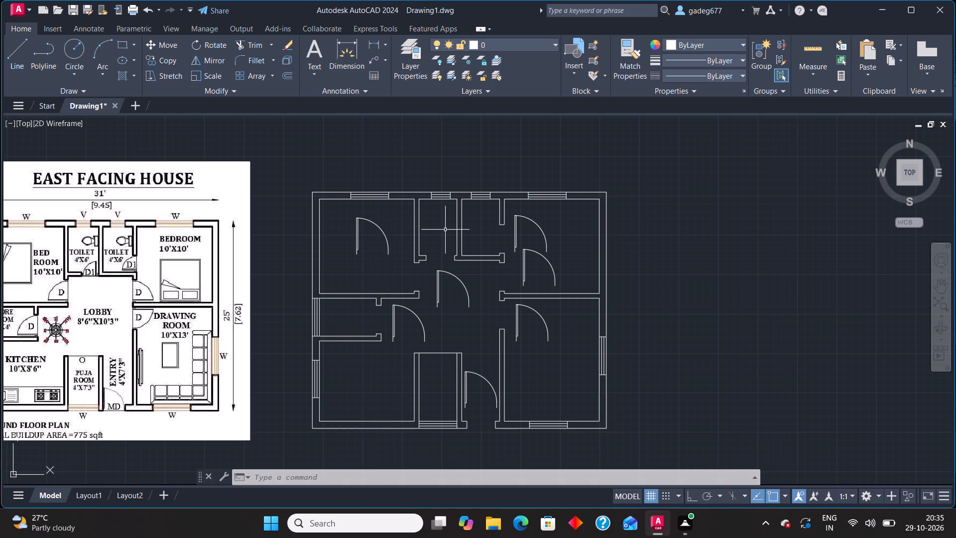
# Align the upper door copy in the northeast bedroom to the east toilet's opening, scaling it to the alignment points.
pyautogui.scroll(3, 511, 229)
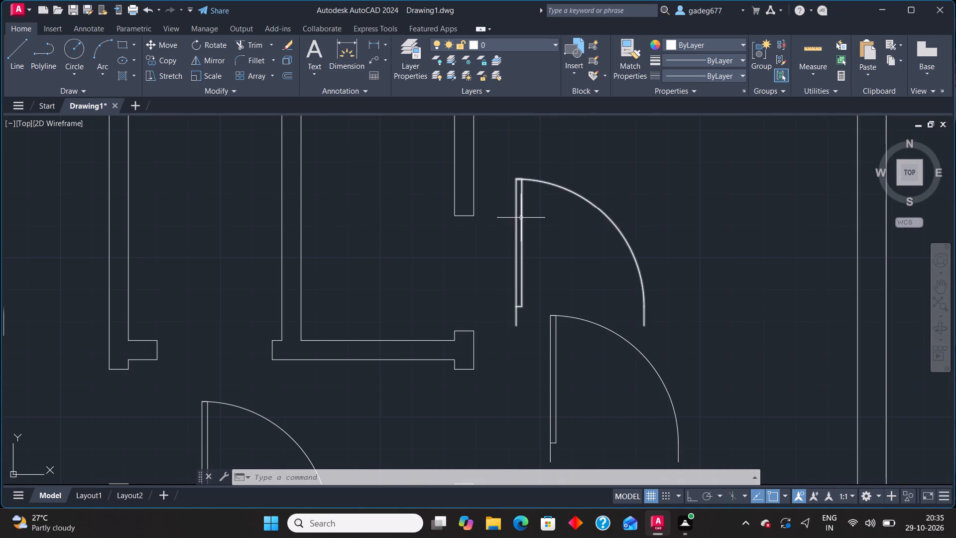
pyautogui.click(521, 218)
pyautogui.write('al')
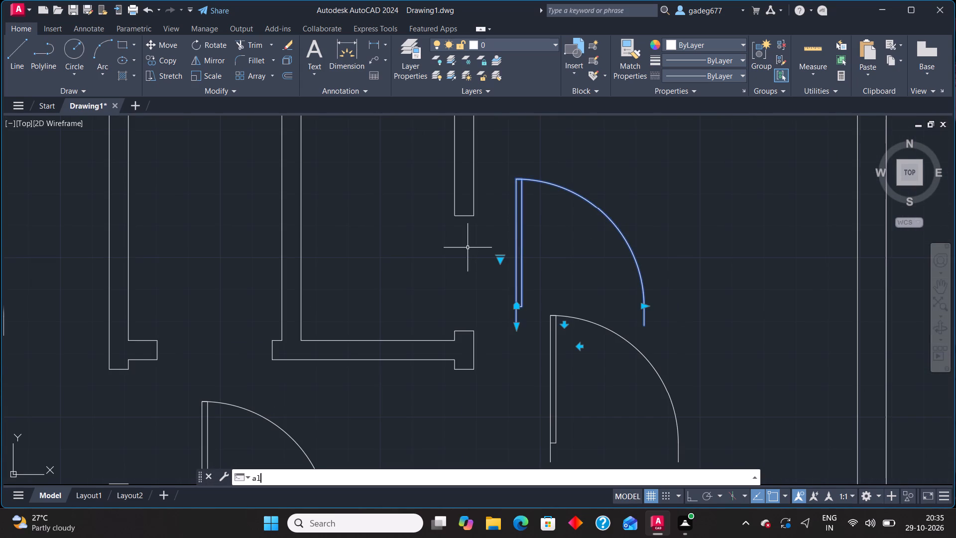
pyautogui.press('Return')
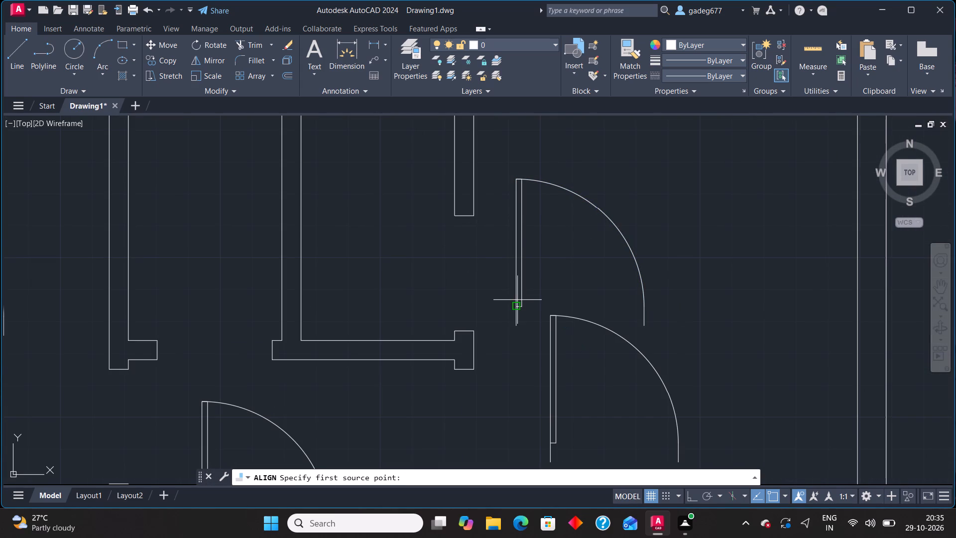
pyautogui.click(517, 308)
pyautogui.click(458, 329)
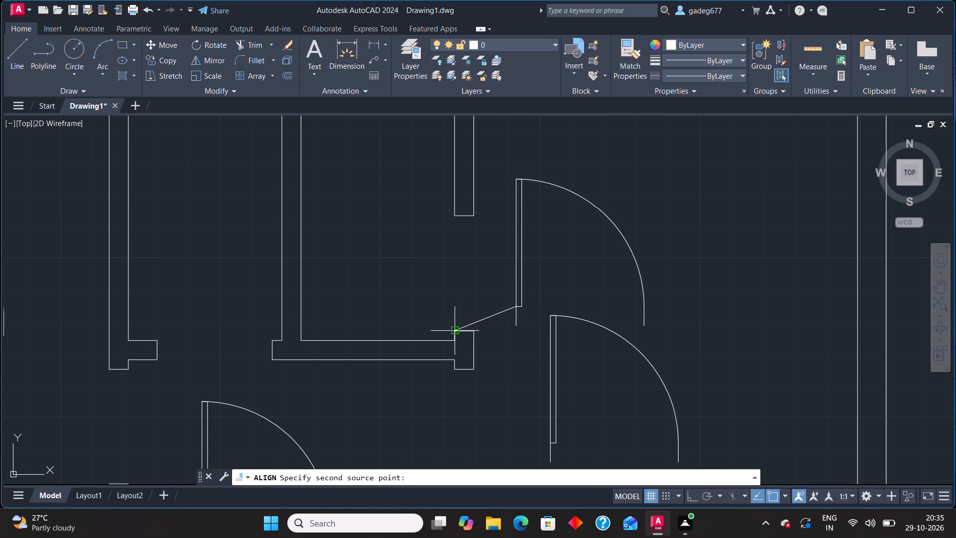
pyautogui.click(642, 308)
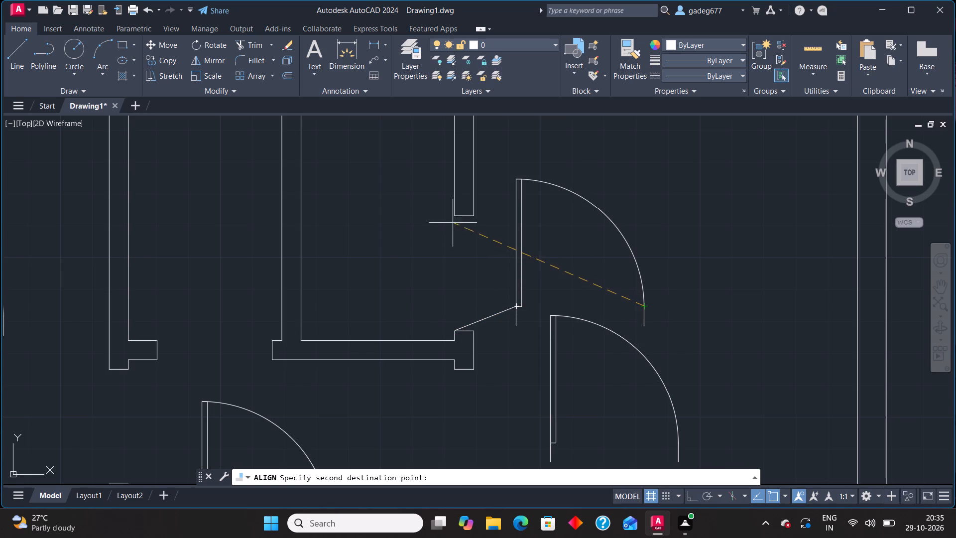
pyautogui.click(451, 216)
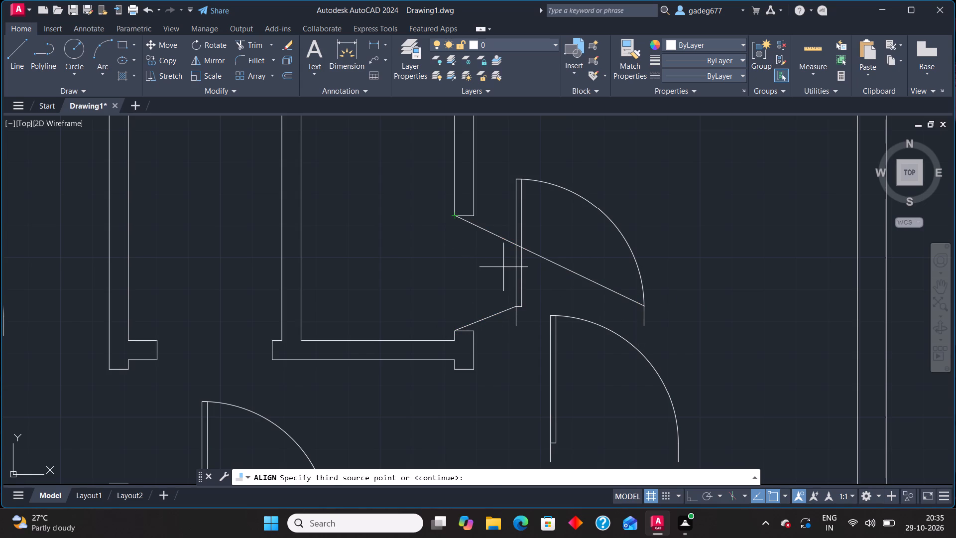
pyautogui.press('Return')
pyautogui.click(473, 476)
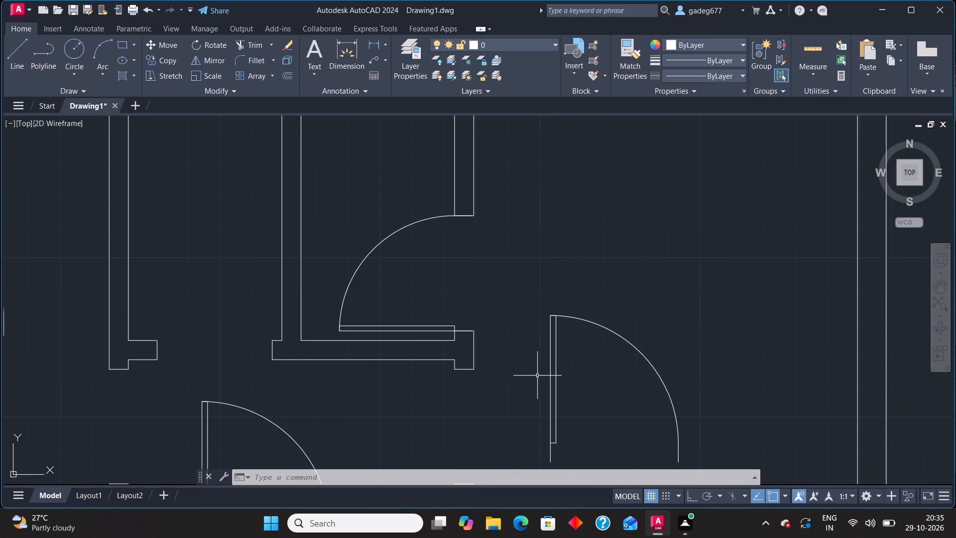
# Align the remaining northeast bedroom door copy to the opening between that bedroom and the lobby, scaling it to the alignment points.
pyautogui.moveTo(537, 378); pyautogui.dragTo(501, 238, button='middle')
pyautogui.click(488, 146)
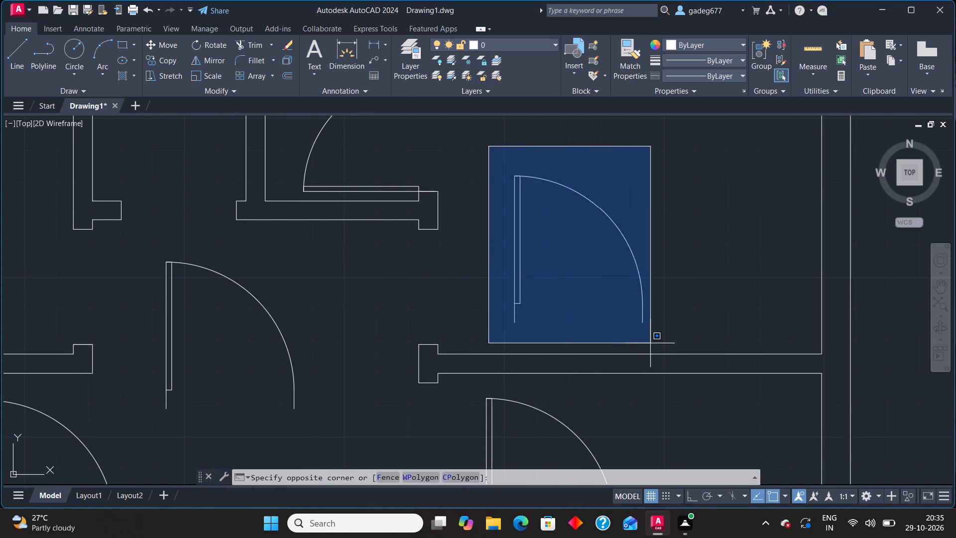
pyautogui.click(665, 340)
pyautogui.press('a')
pyautogui.press('l')
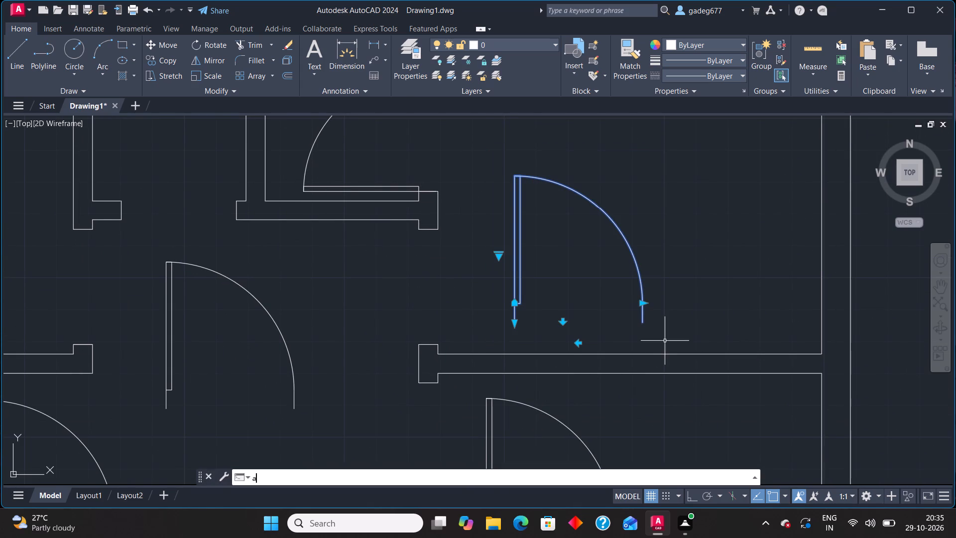
pyautogui.press('Return')
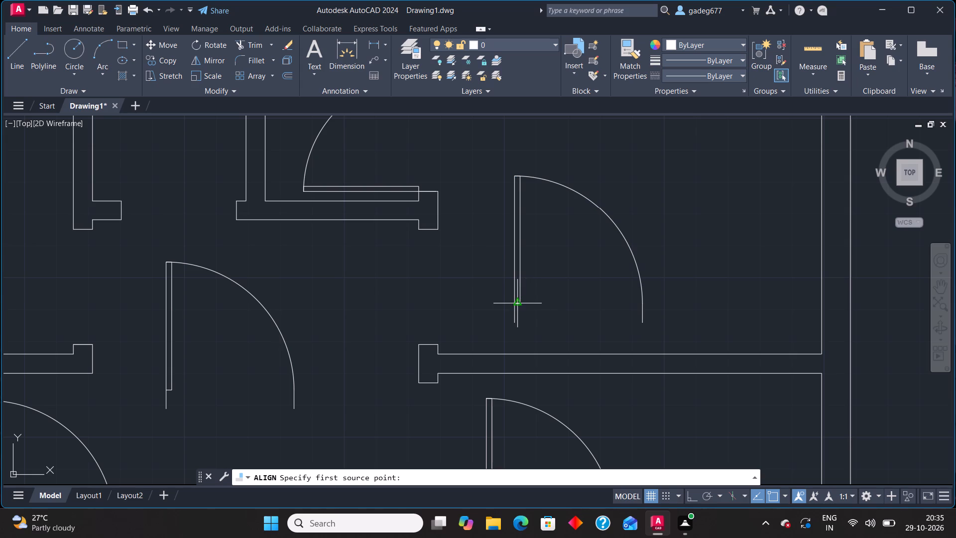
pyautogui.click(514, 306)
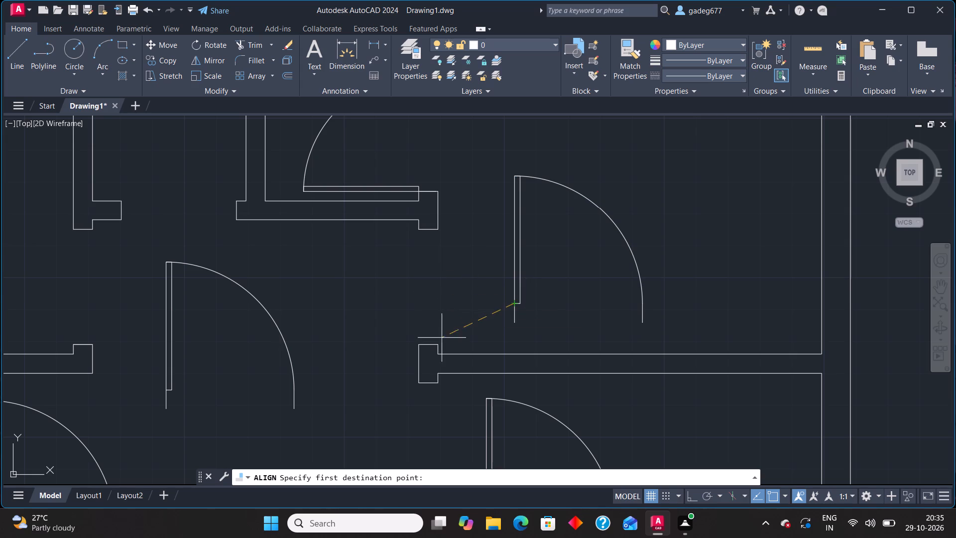
pyautogui.click(439, 343)
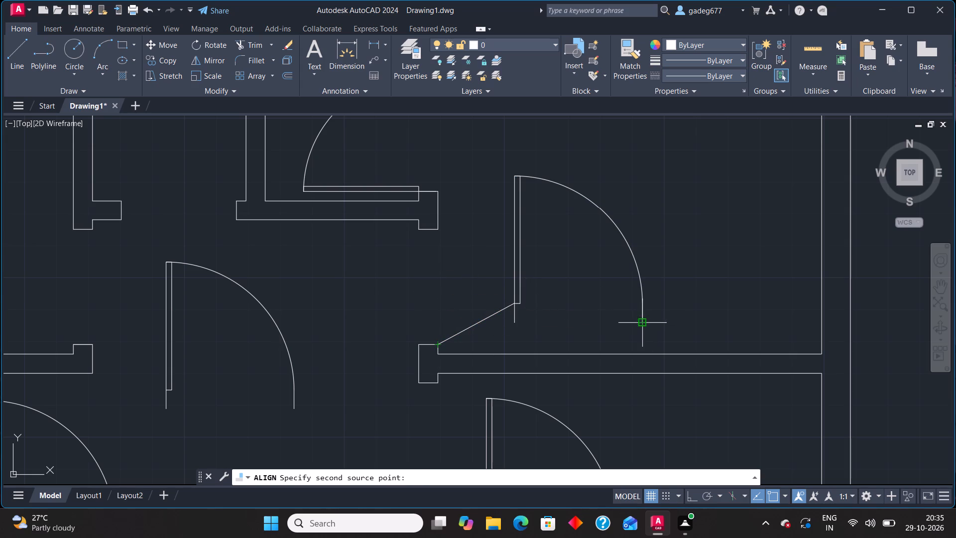
pyautogui.click(640, 301)
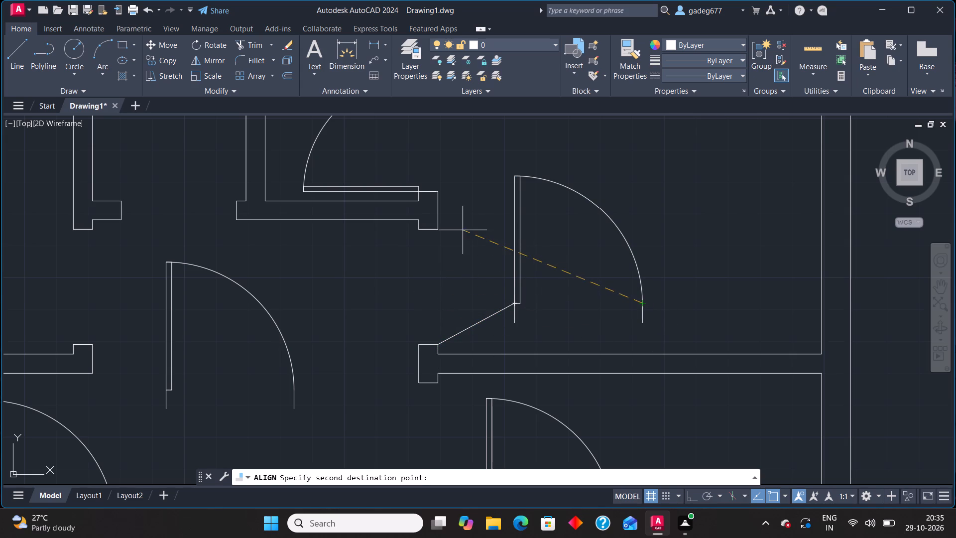
pyautogui.click(439, 229)
pyautogui.press('Return')
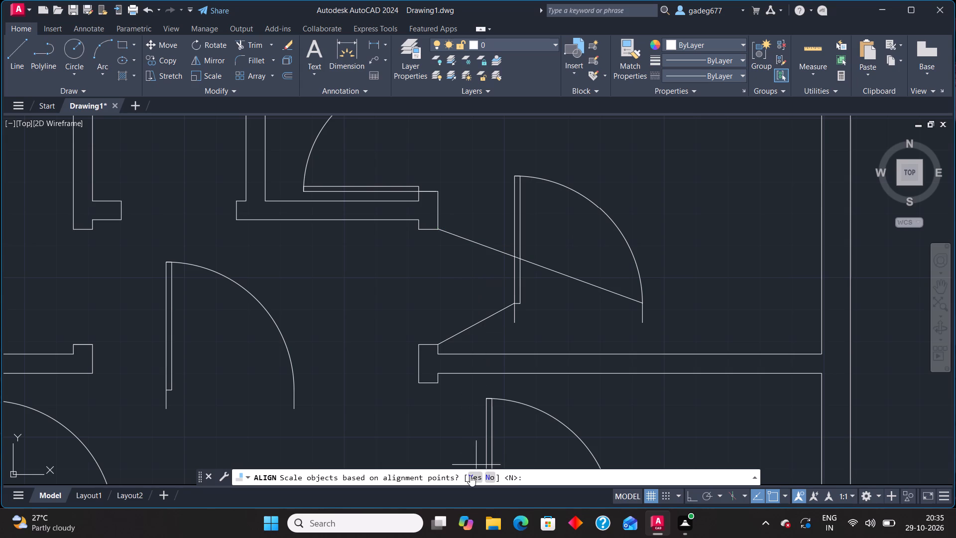
pyautogui.click(470, 476)
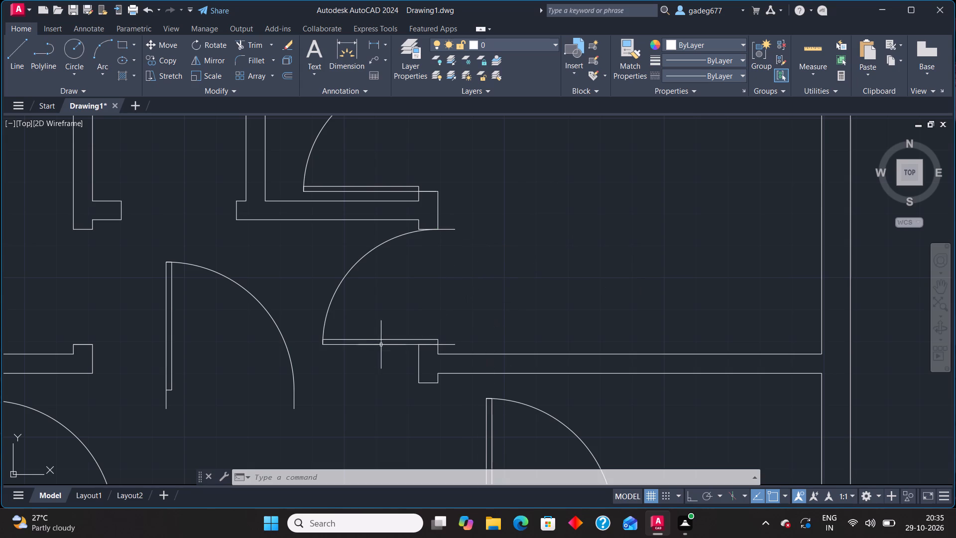
# Flip the door between the northeast bedroom and lobby to swing into the bedroom, and move its hinge to the lower jamb's bedroom-side corner.
pyautogui.click(382, 344)
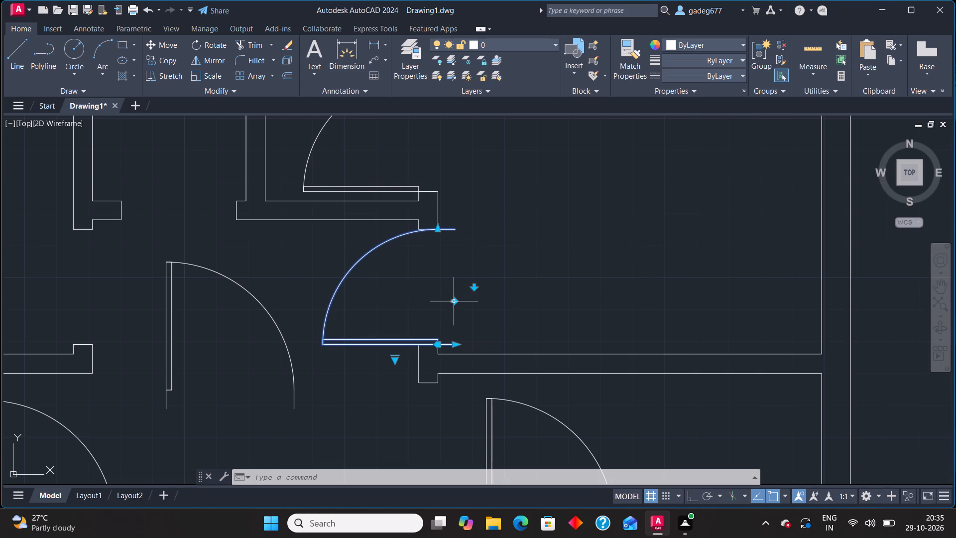
pyautogui.click(456, 305)
pyautogui.click(457, 348)
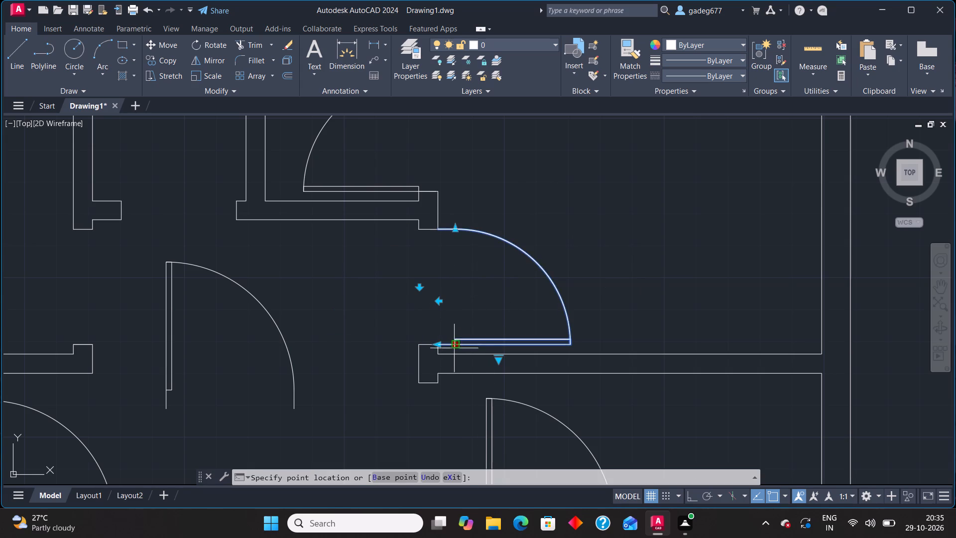
pyautogui.click(440, 347)
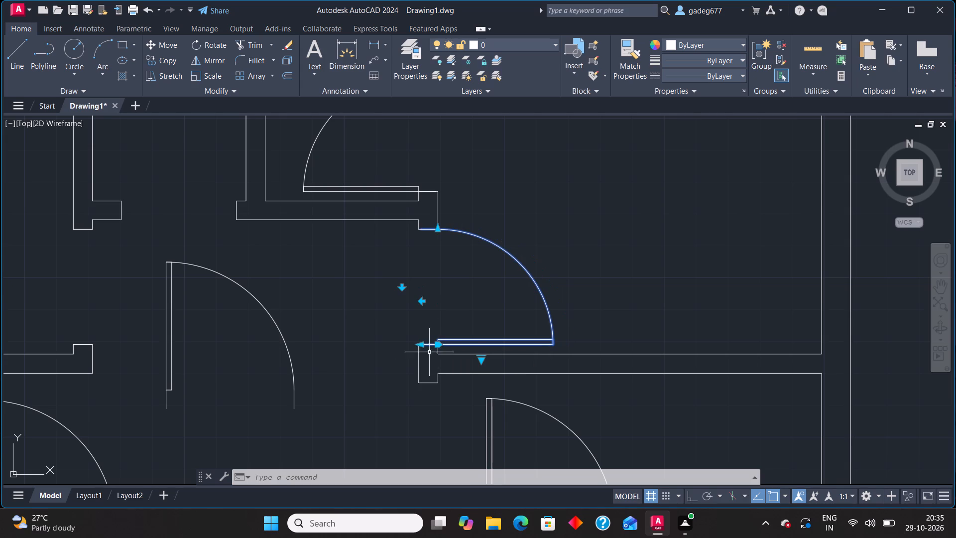
pyautogui.scroll(2, 410, 355)
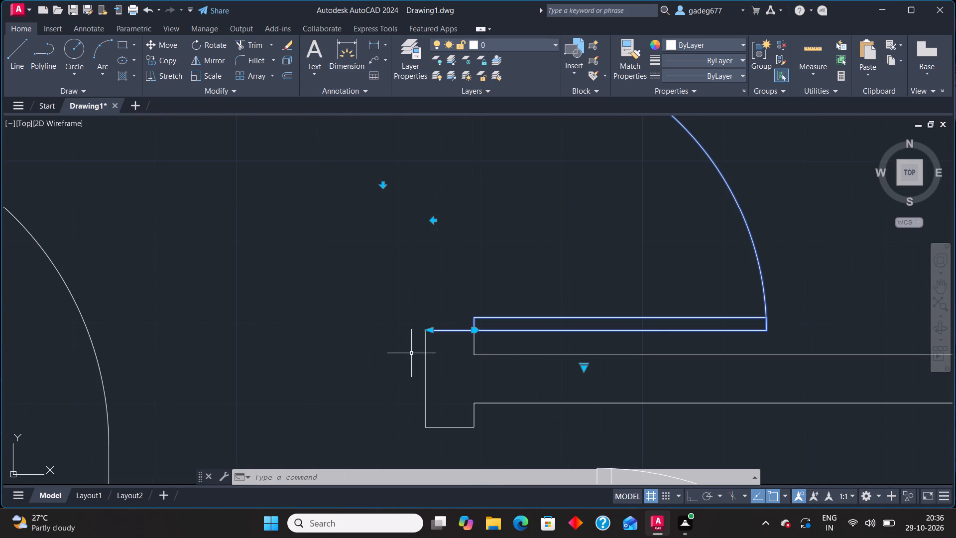
pyautogui.press('Escape')
# Align the lobby door copy to the west toilet's opening so it swings into the toilet, scaling it to the alignment points.
pyautogui.scroll(-2, 417, 354)
pyautogui.moveTo(448, 306); pyautogui.dragTo(581, 270, button='middle')
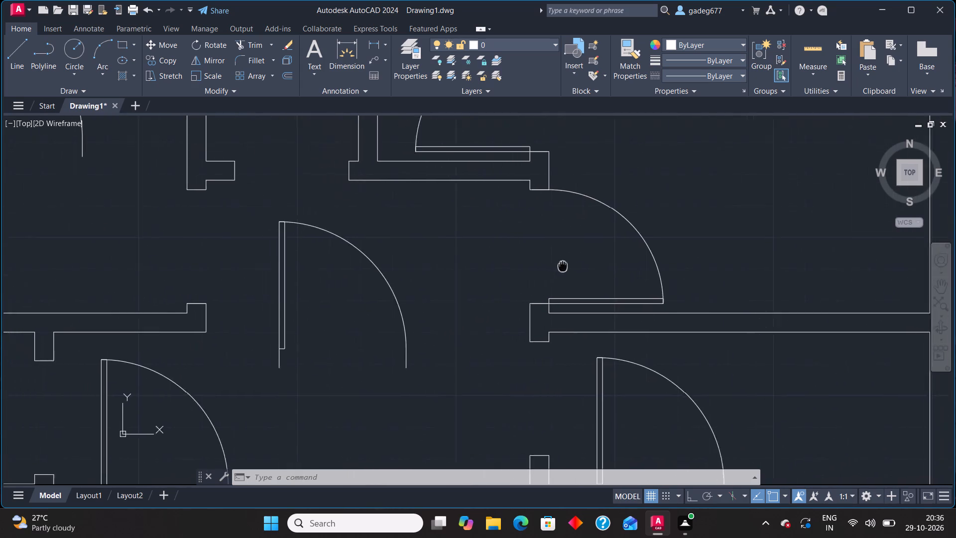
pyautogui.moveTo(581, 270); pyautogui.dragTo(702, 302, button='middle')
pyautogui.click(389, 241)
pyautogui.click(614, 437)
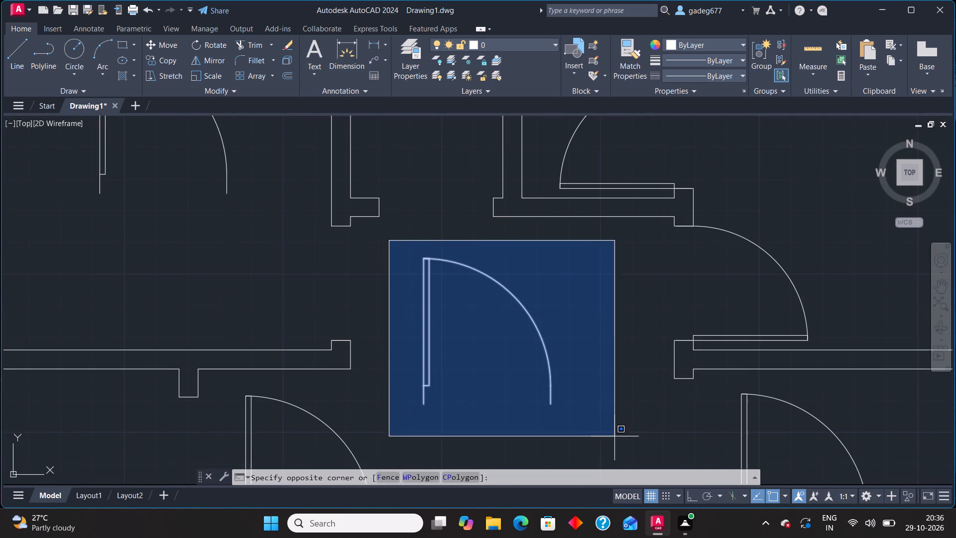
pyautogui.press('a')
pyautogui.press('l')
pyautogui.press('Return')
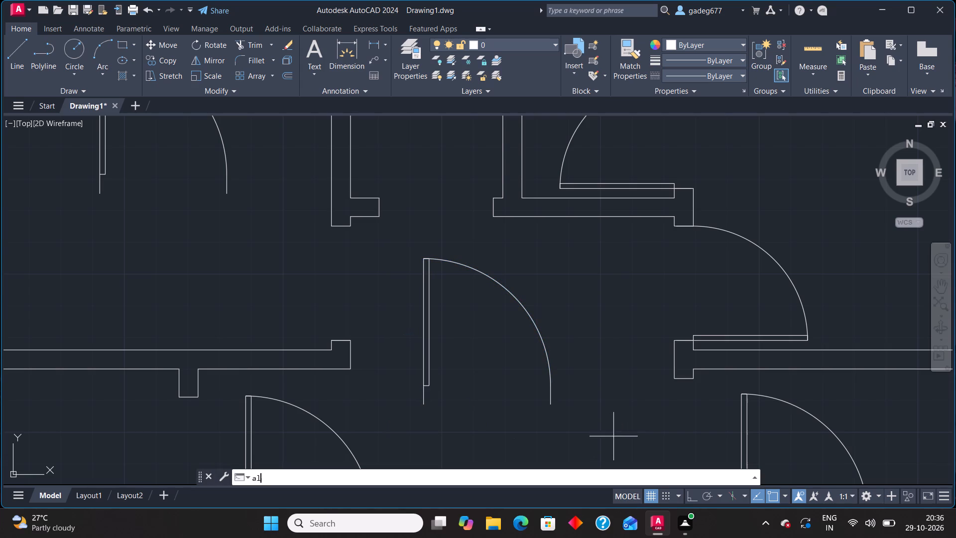
pyautogui.click(421, 389)
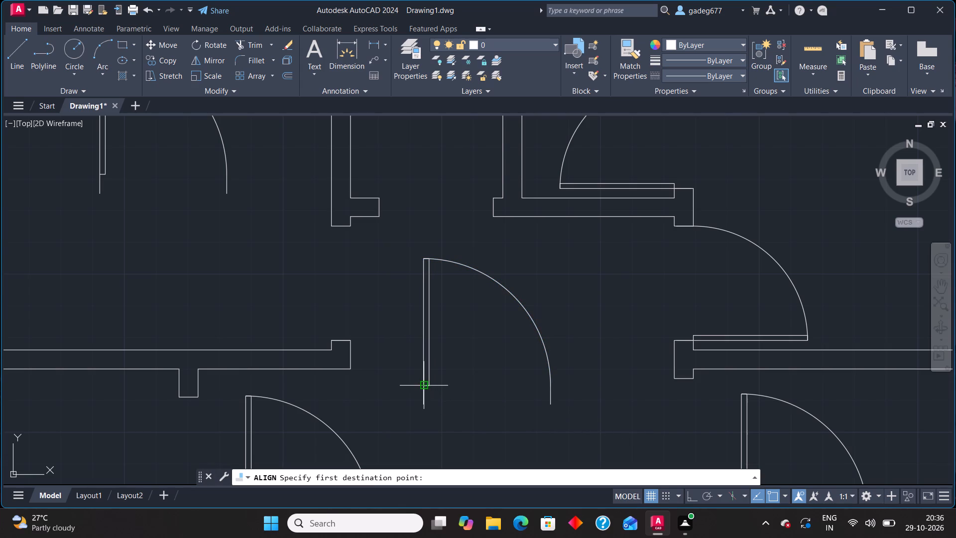
pyautogui.click(382, 200)
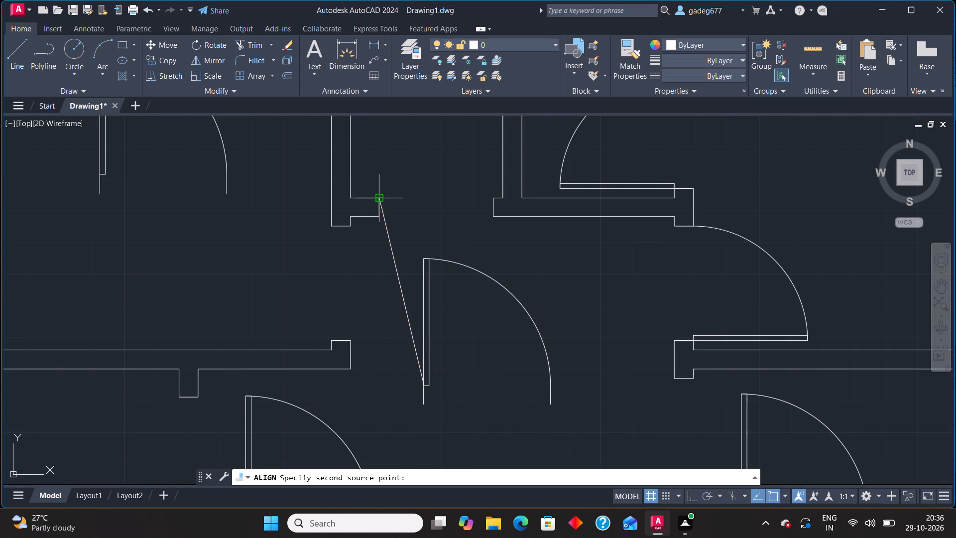
pyautogui.click(553, 390)
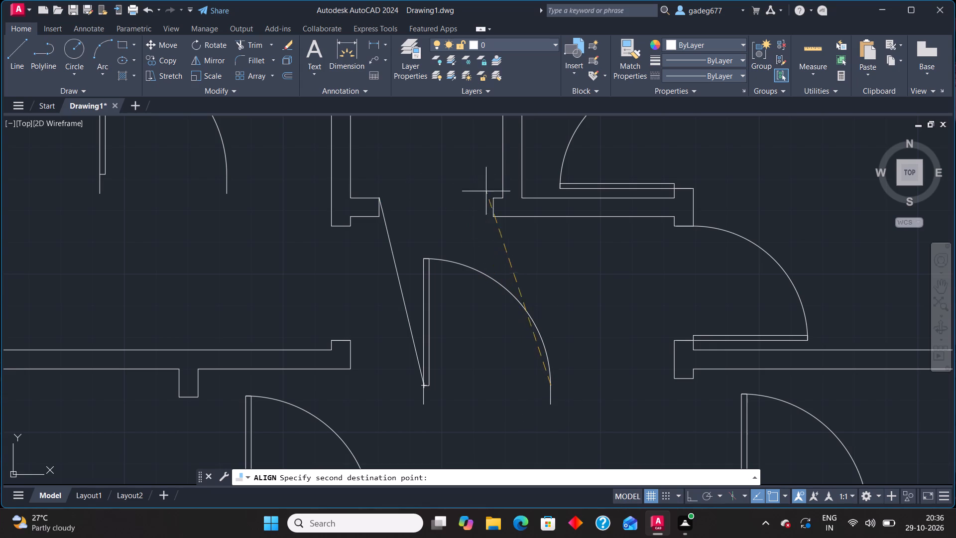
pyautogui.click(495, 197)
pyautogui.press('Return')
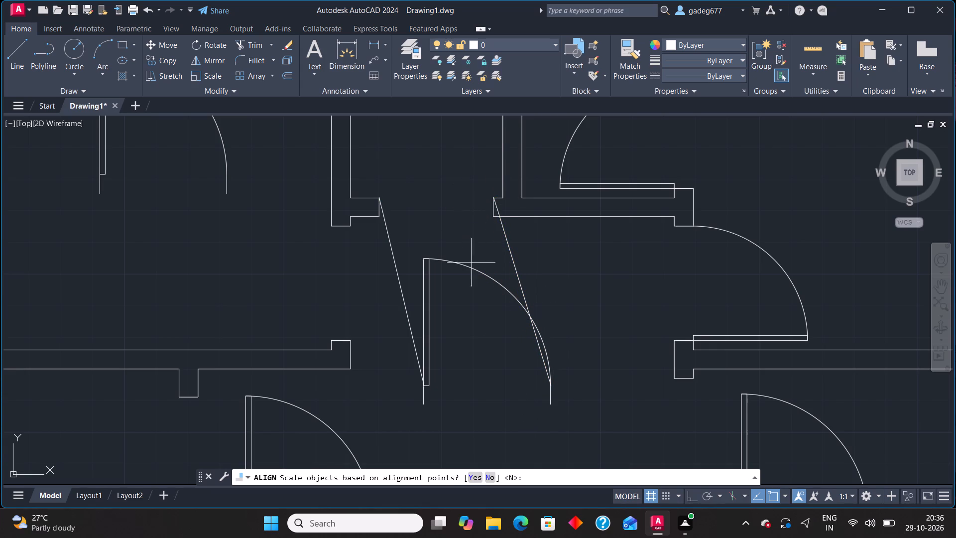
pyautogui.click(484, 483)
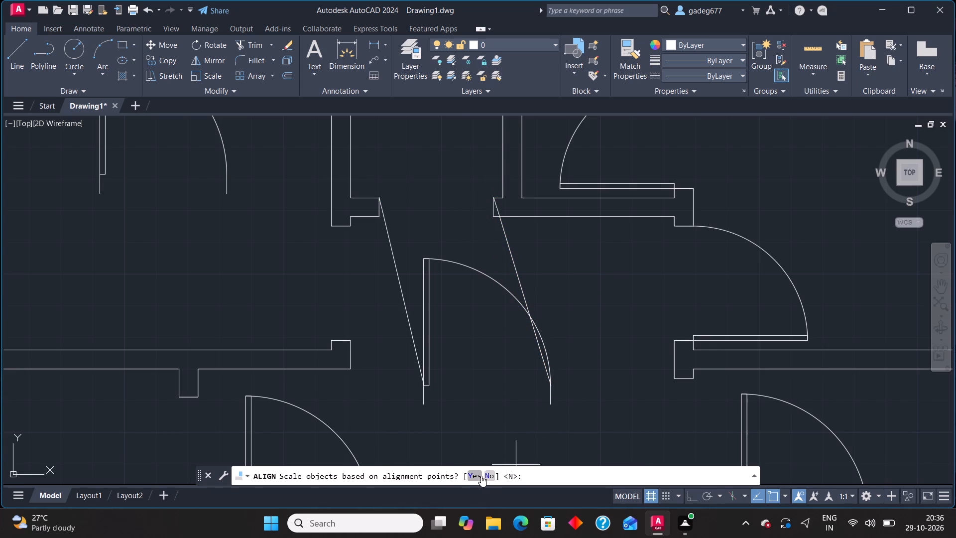
pyautogui.click(481, 476)
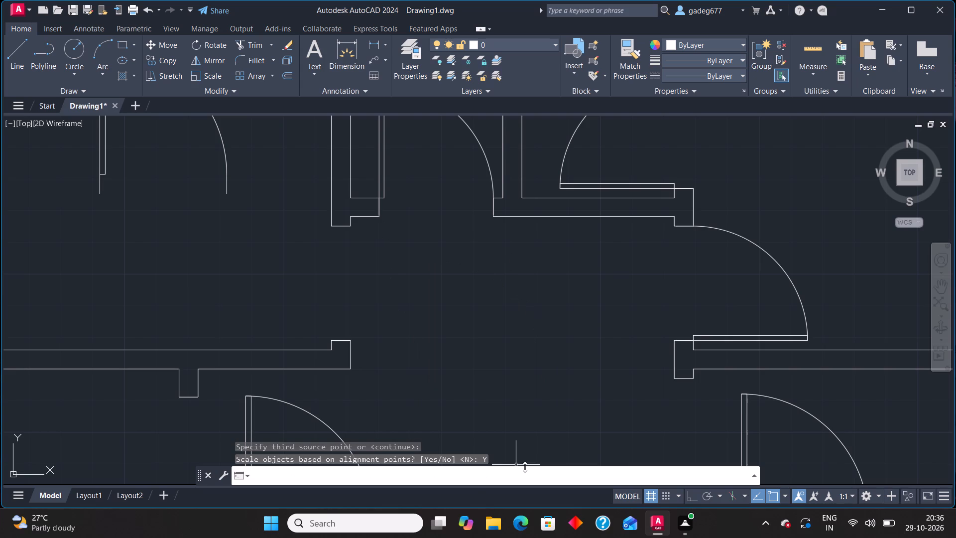
# Align the door in the northwest bedroom to the opening between that bedroom and the lobby, hinged at the lower jamb, scaling it to fit.
pyautogui.scroll(-2, 525, 467)
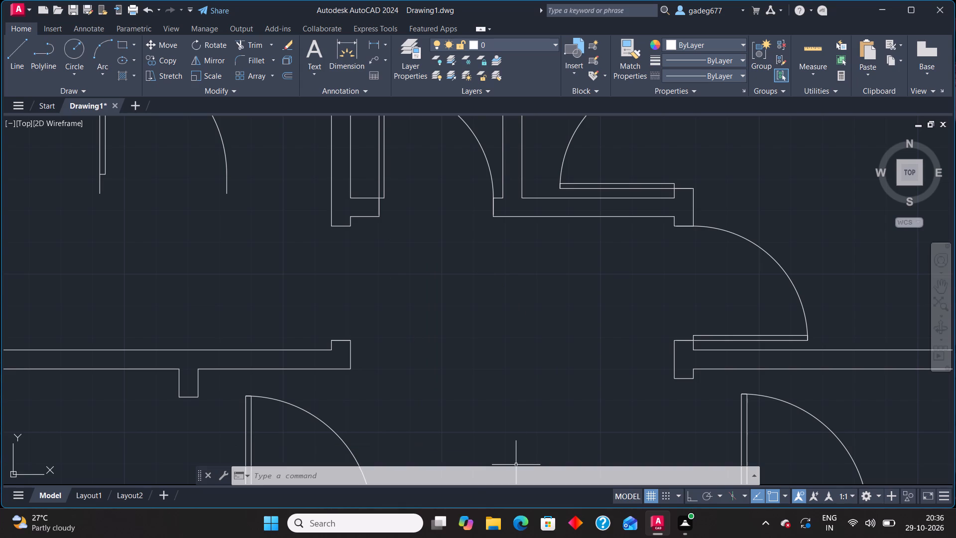
pyautogui.scroll(-2, 474, 354)
pyautogui.scroll(1, 381, 309)
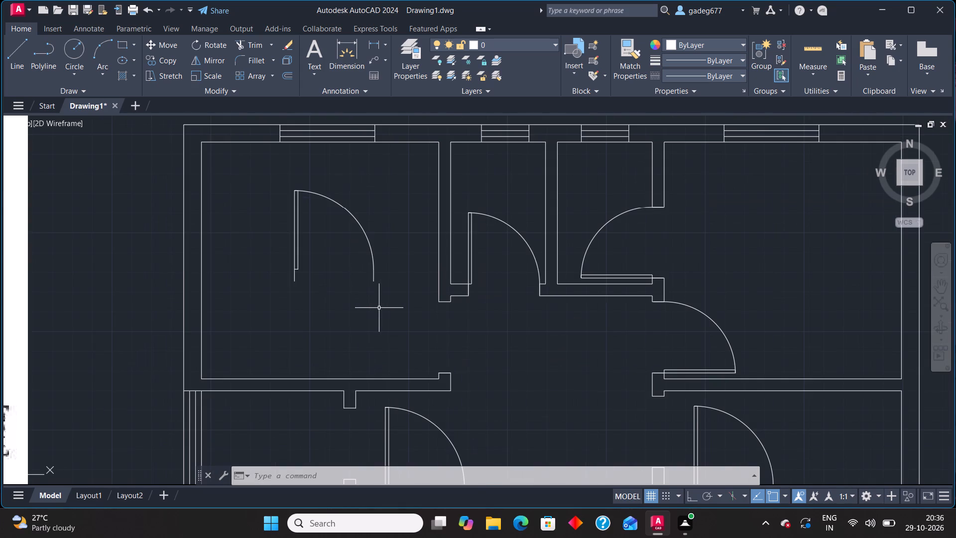
pyautogui.click(267, 187)
pyautogui.click(392, 330)
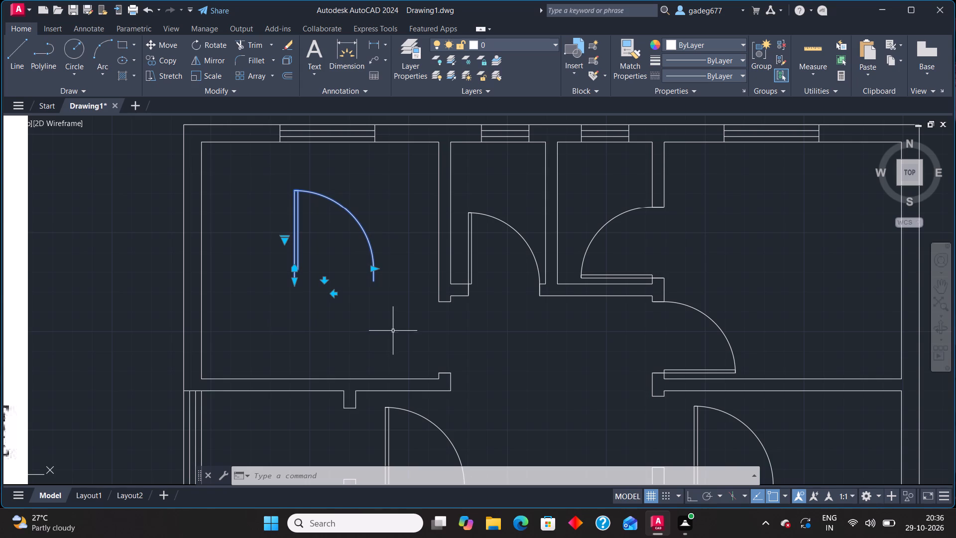
pyautogui.write('al')
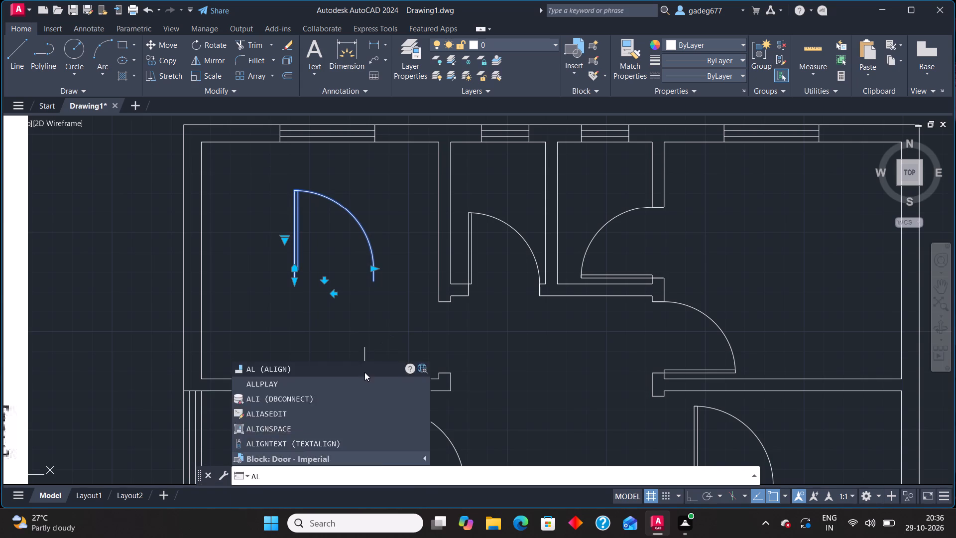
pyautogui.press('Return')
pyautogui.click(294, 268)
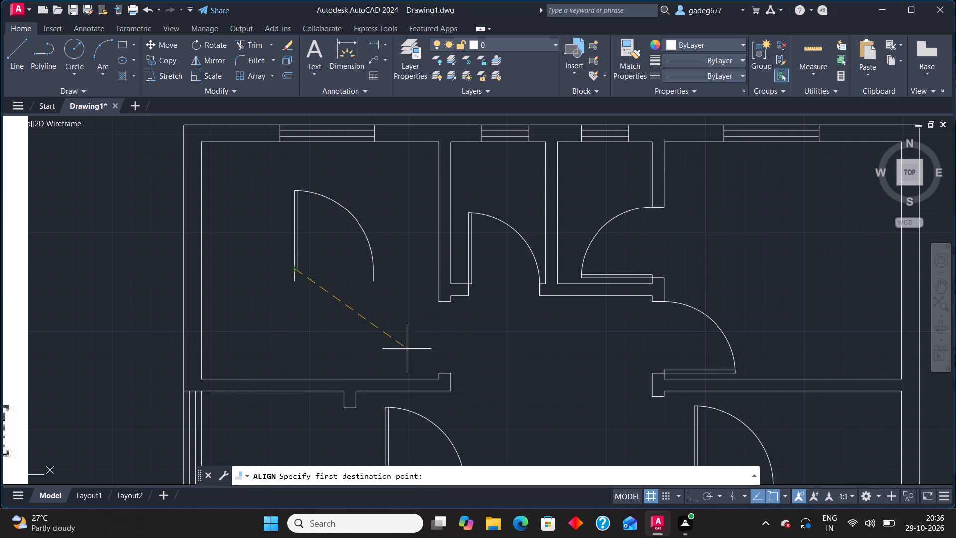
pyautogui.click(438, 372)
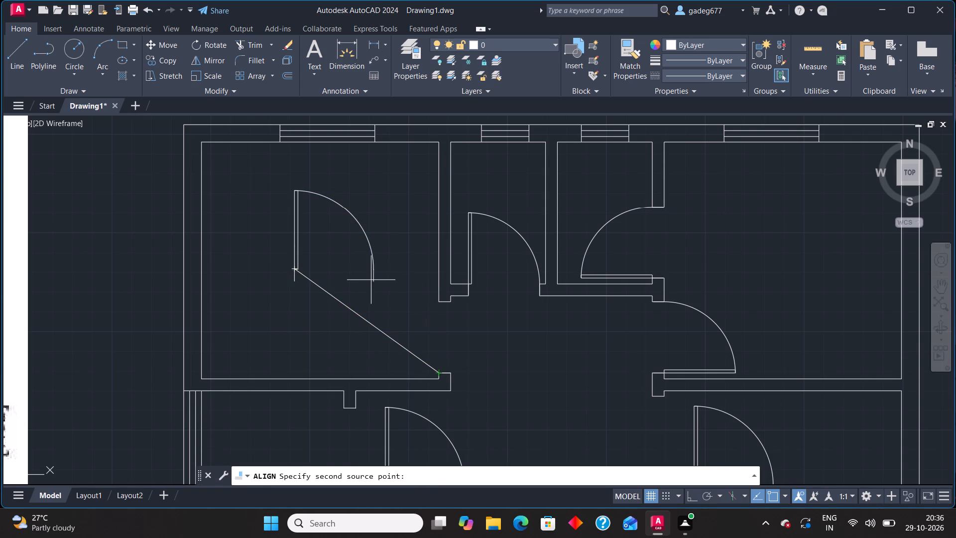
pyautogui.click(372, 269)
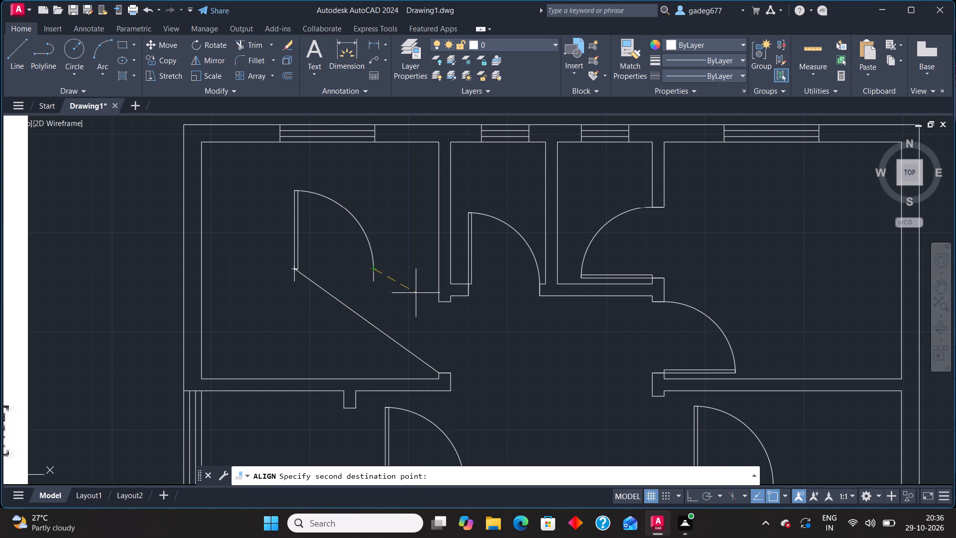
pyautogui.click(439, 302)
pyautogui.press('Return')
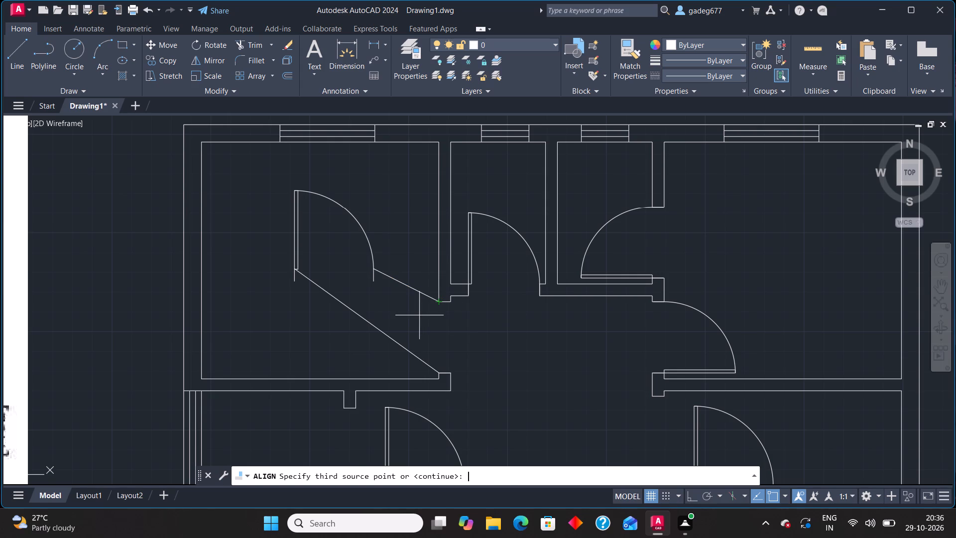
pyautogui.click(475, 476)
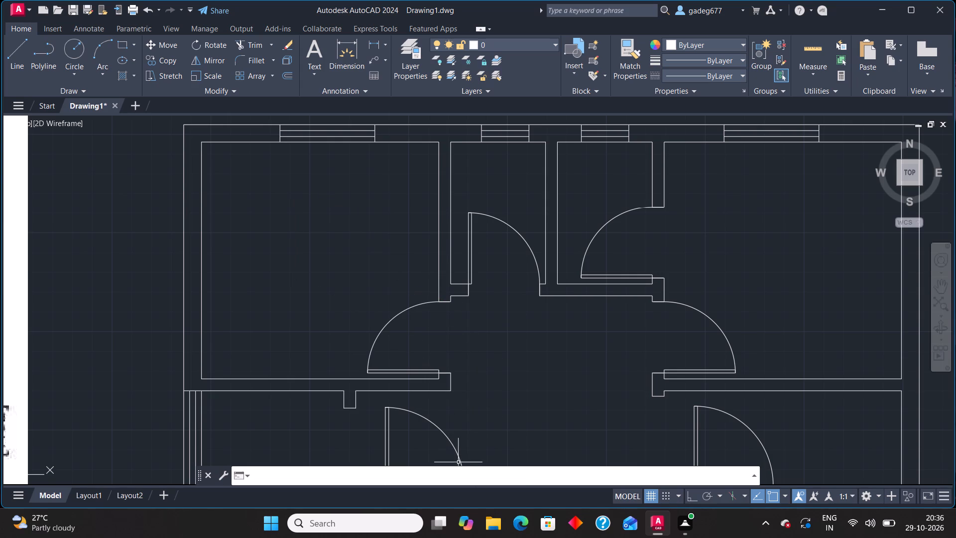
# Align the drawing room door copy to the opening between drawing room and lobby, hinged at the upper jamb, scaling it to the alignment points.
pyautogui.scroll(-1, 512, 431)
pyautogui.moveTo(511, 429); pyautogui.dragTo(499, 308, button='middle')
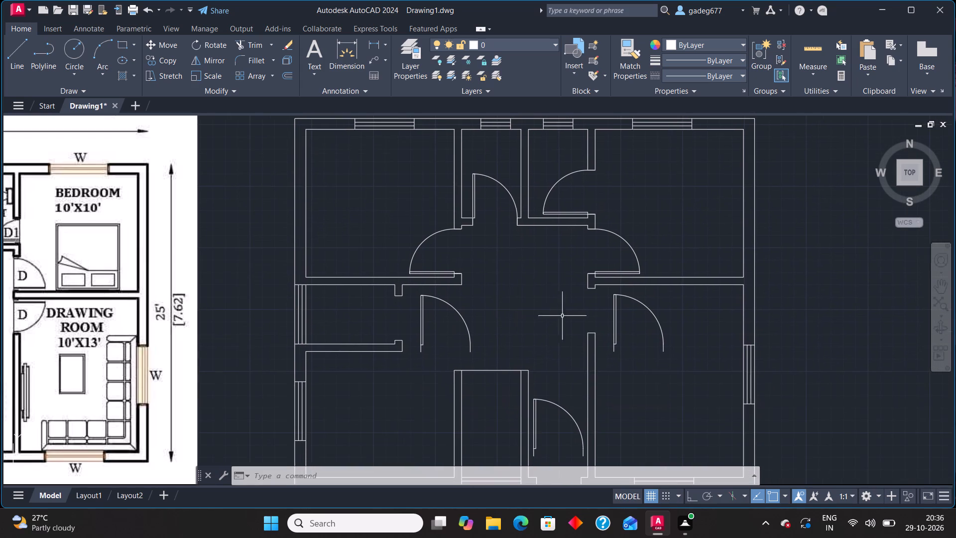
pyautogui.moveTo(570, 320); pyautogui.dragTo(498, 305, button='middle')
pyautogui.scroll(2, 500, 306)
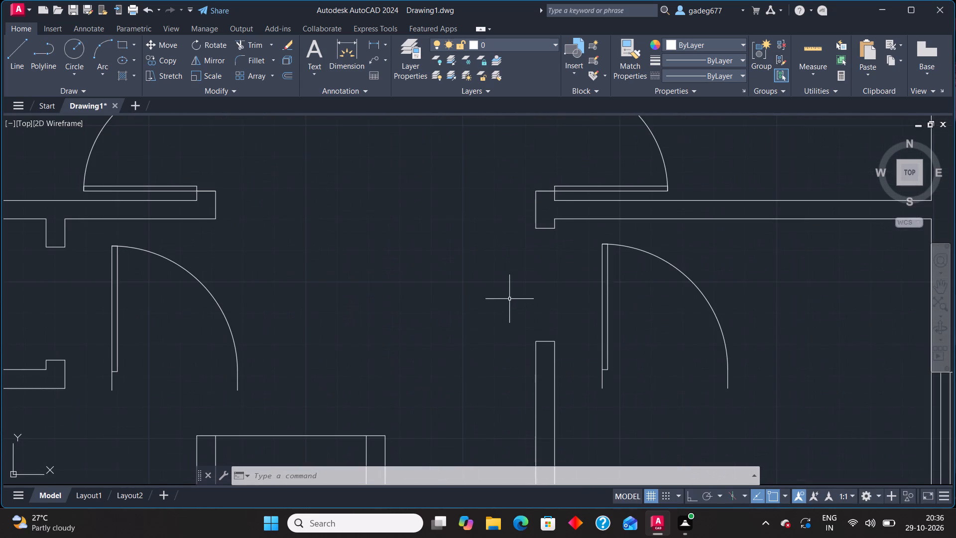
pyautogui.click(586, 231)
pyautogui.click(753, 429)
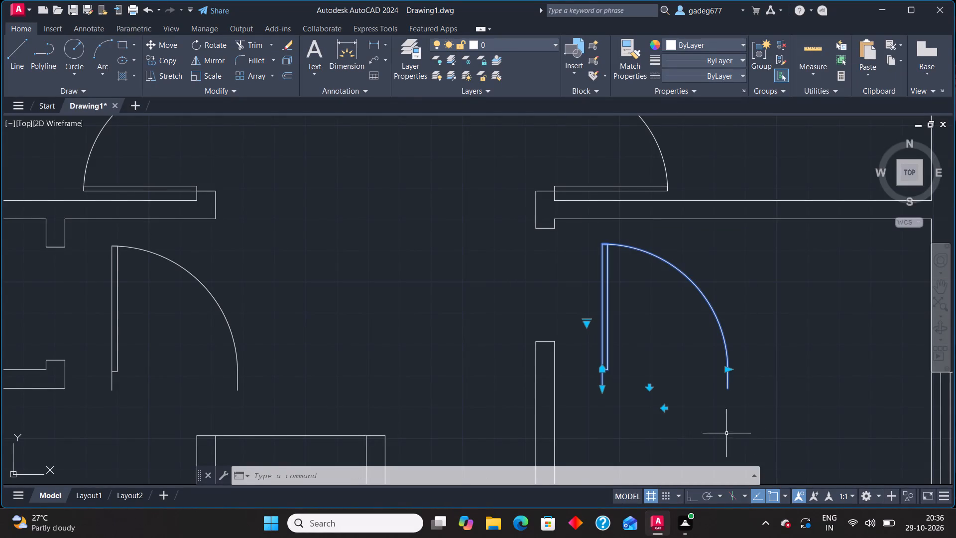
pyautogui.write('al')
pyautogui.press('Return')
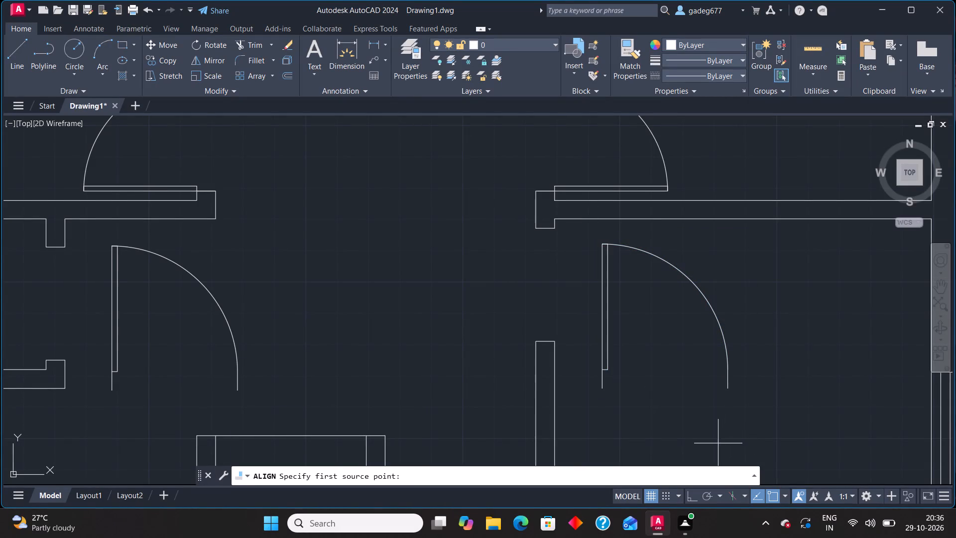
pyautogui.click(601, 368)
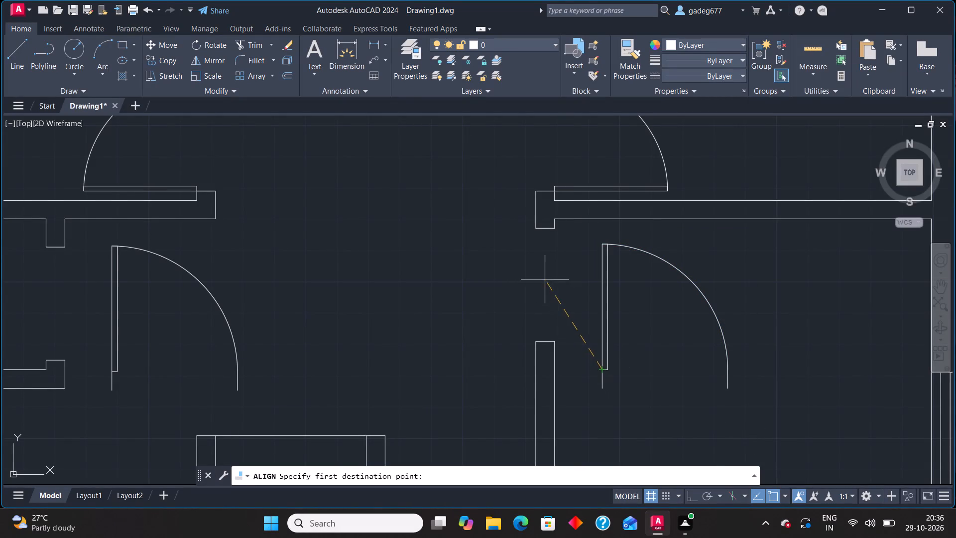
pyautogui.click(553, 227)
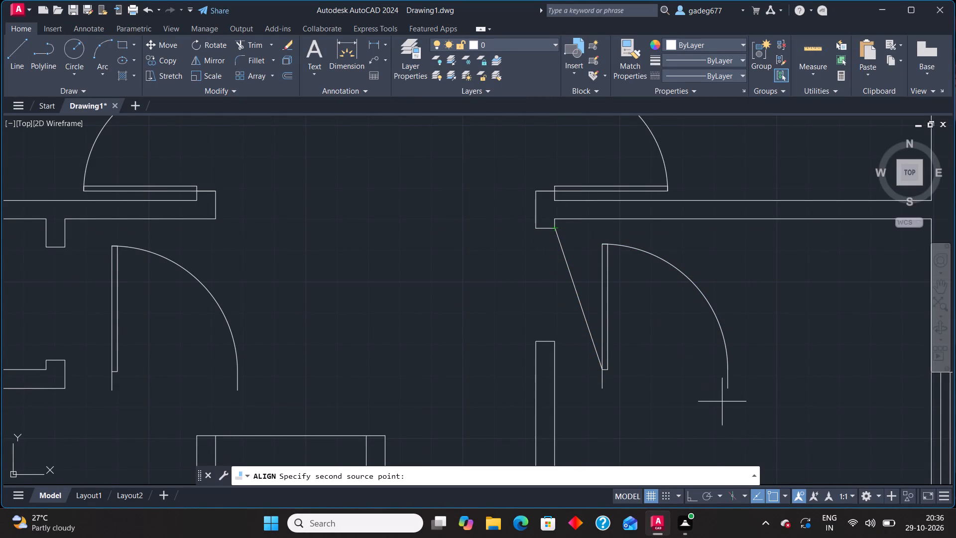
pyautogui.click(727, 371)
pyautogui.click(555, 343)
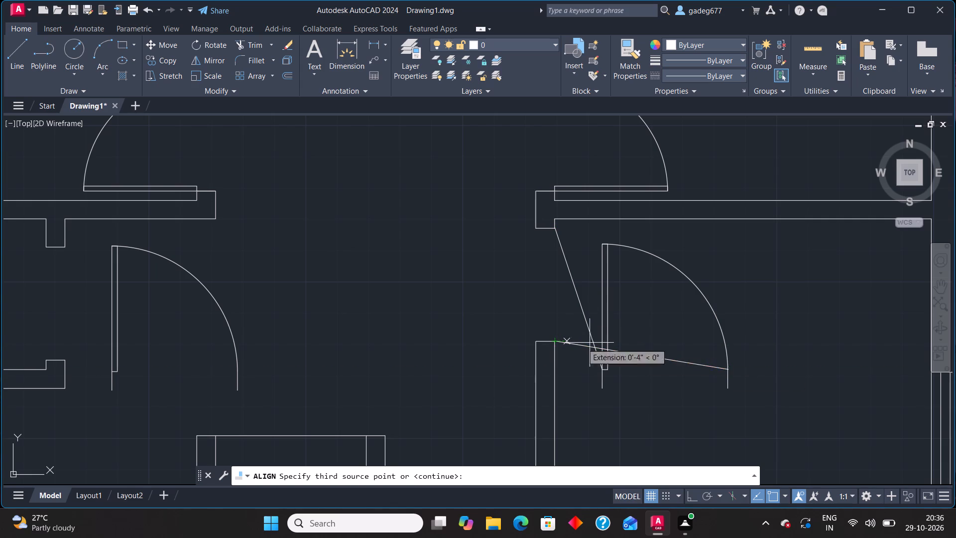
pyautogui.press('Return')
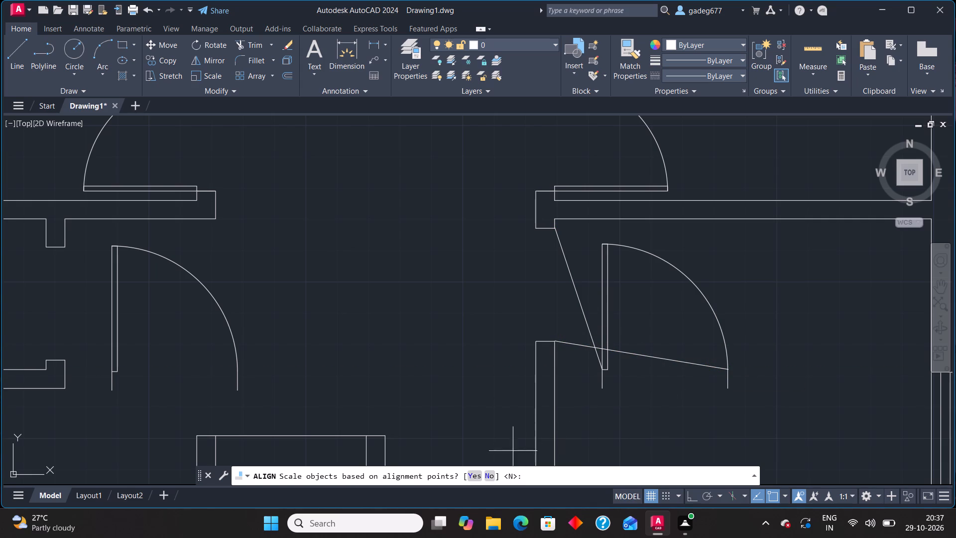
pyautogui.click(474, 478)
# Align the lobby door copy to the store room opening, hinged at the lower jamb and swinging into the store room, scaling it to the alignment points.
pyautogui.scroll(-2, 612, 394)
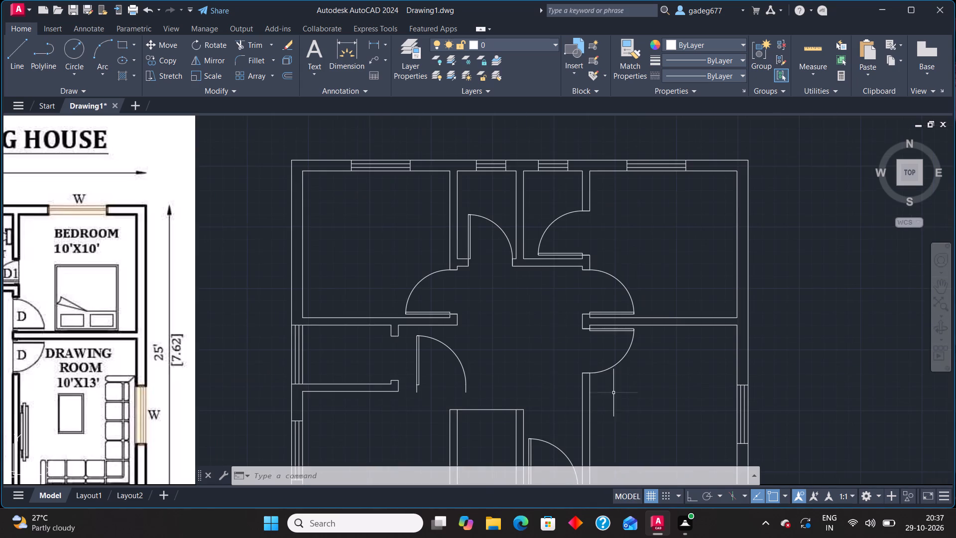
pyautogui.moveTo(624, 405); pyautogui.dragTo(618, 261, button='middle')
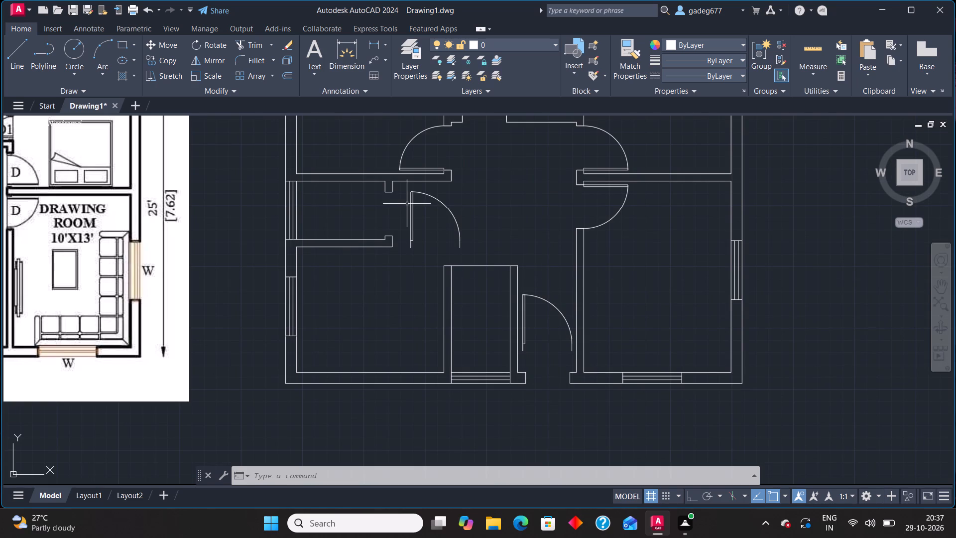
pyautogui.moveTo(398, 197); pyautogui.dragTo(463, 319, button='middle')
pyautogui.scroll(1, 452, 321)
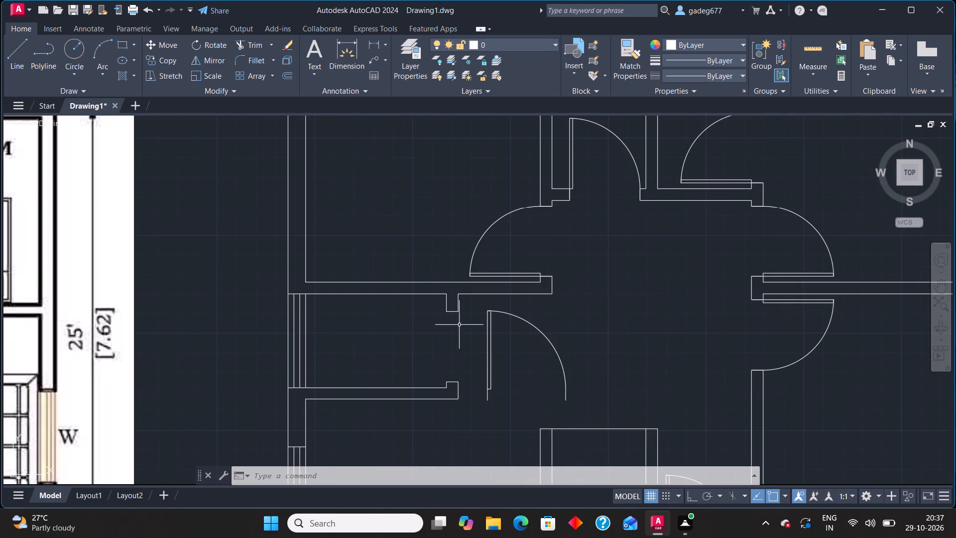
pyautogui.moveTo(460, 326); pyautogui.dragTo(511, 282, button='middle')
pyautogui.click(522, 256)
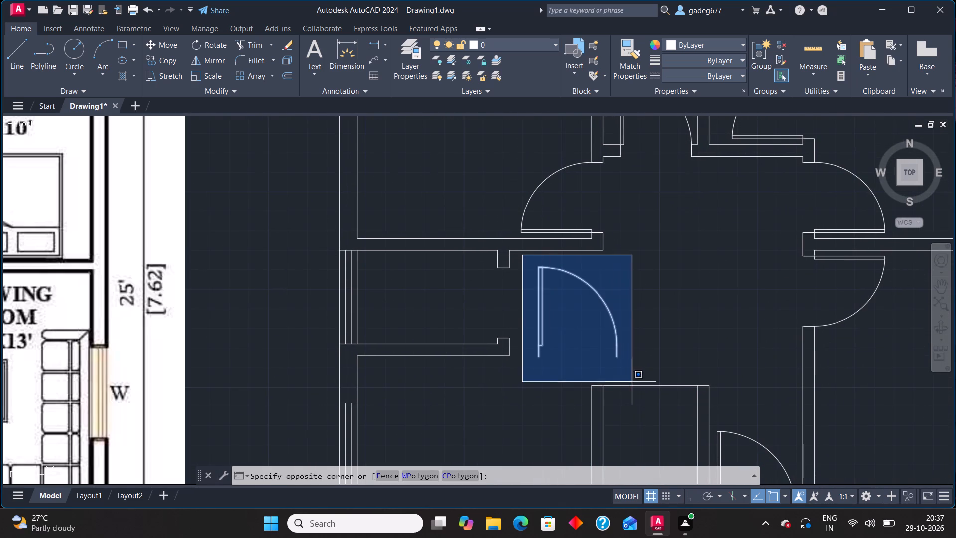
pyautogui.click(633, 382)
pyautogui.write('al')
pyautogui.press('Return')
pyautogui.click(538, 343)
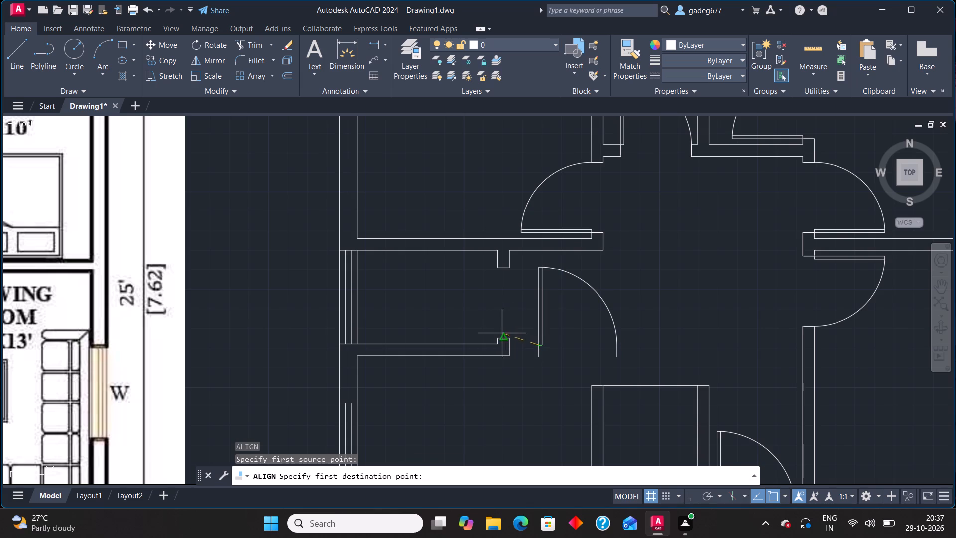
pyautogui.click(496, 335)
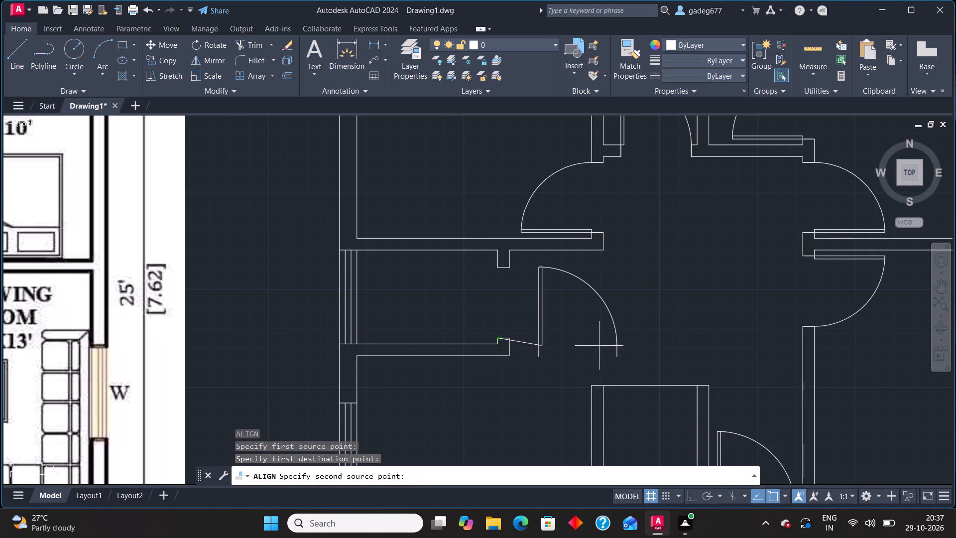
pyautogui.click(619, 346)
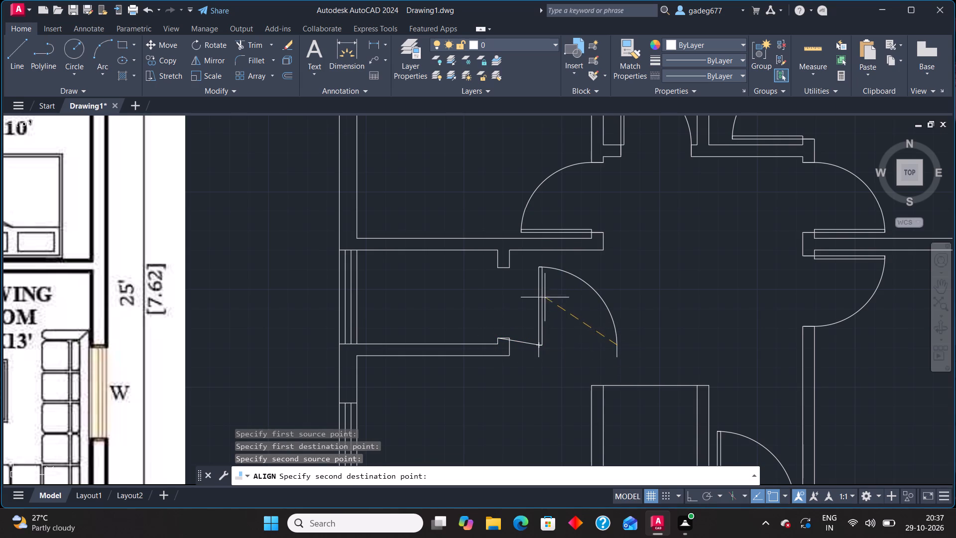
pyautogui.click(498, 270)
pyautogui.press('Return')
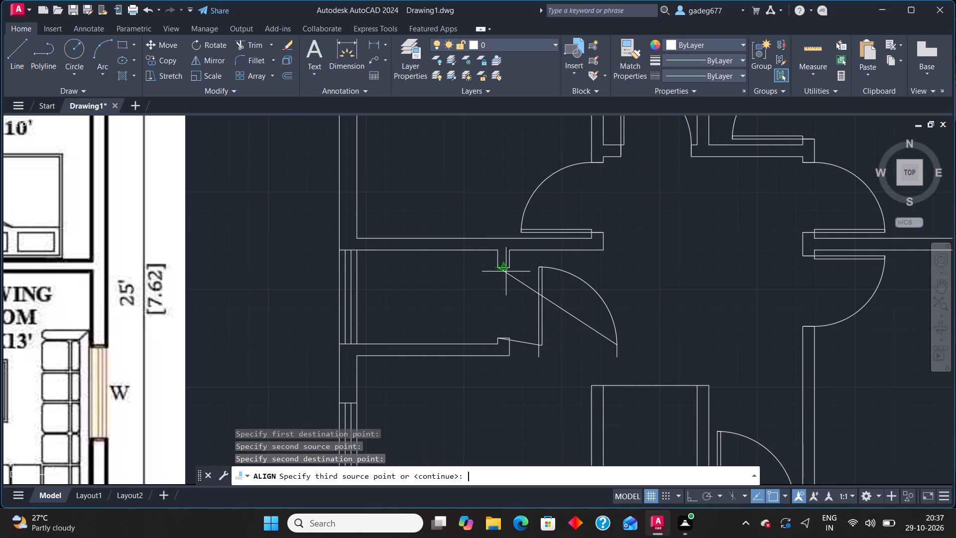
pyautogui.click(478, 477)
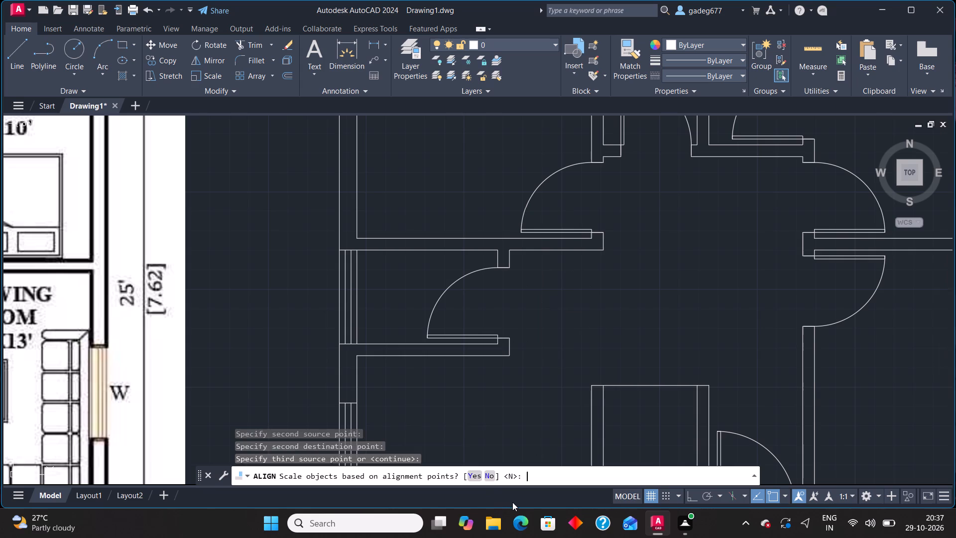
# Align the door in the entry passage to the main entrance opening, hinged at the puja-room-side jamb's inner corner, scaling it to the alignment points.
pyautogui.scroll(-2, 595, 380)
pyautogui.moveTo(633, 348); pyautogui.dragTo(633, 341, button='middle')
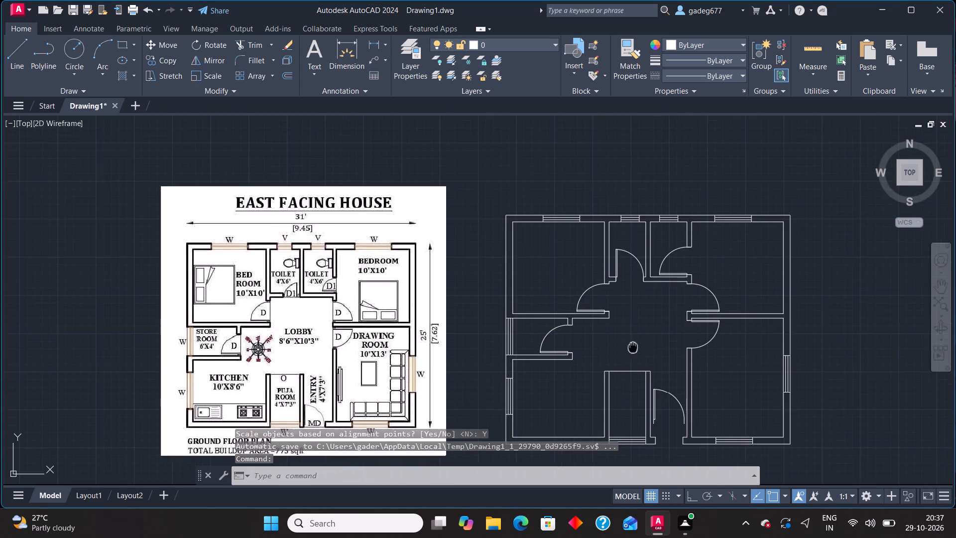
pyautogui.moveTo(633, 341); pyautogui.dragTo(585, 289, button='middle')
pyautogui.scroll(3, 621, 337)
pyautogui.click(611, 336)
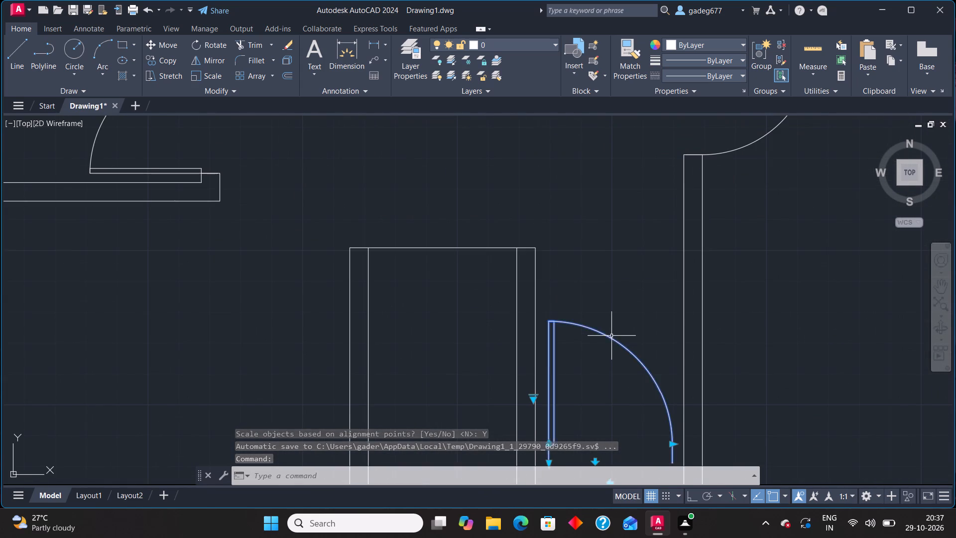
pyautogui.scroll(-2, 620, 301)
pyautogui.moveTo(664, 356); pyautogui.dragTo(666, 318, button='middle')
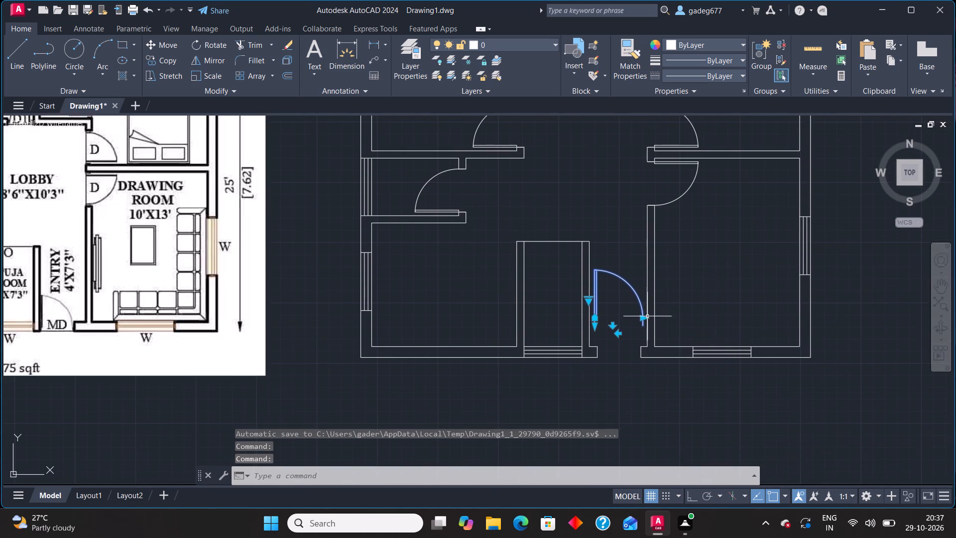
pyautogui.scroll(2, 623, 323)
pyautogui.press('a')
pyautogui.press('l')
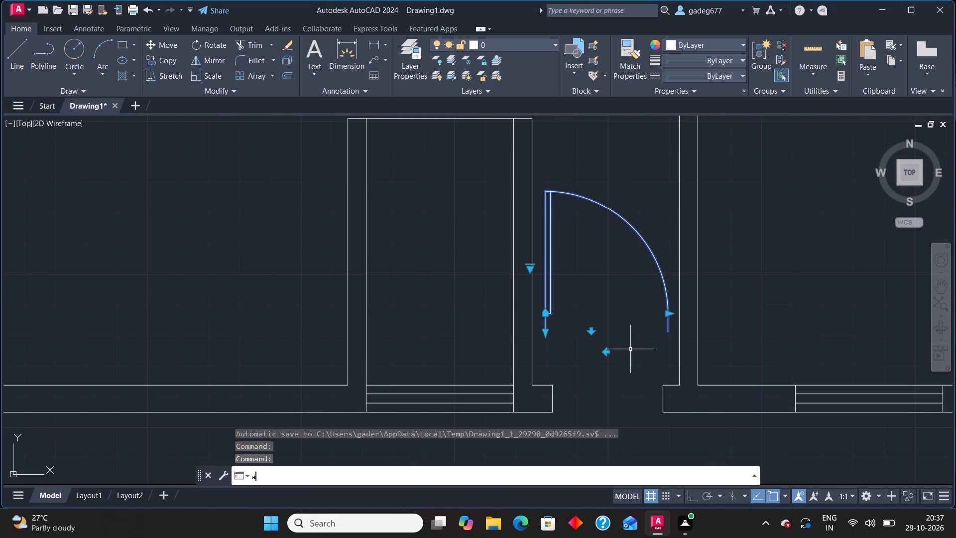
pyautogui.press('Return')
pyautogui.click(543, 312)
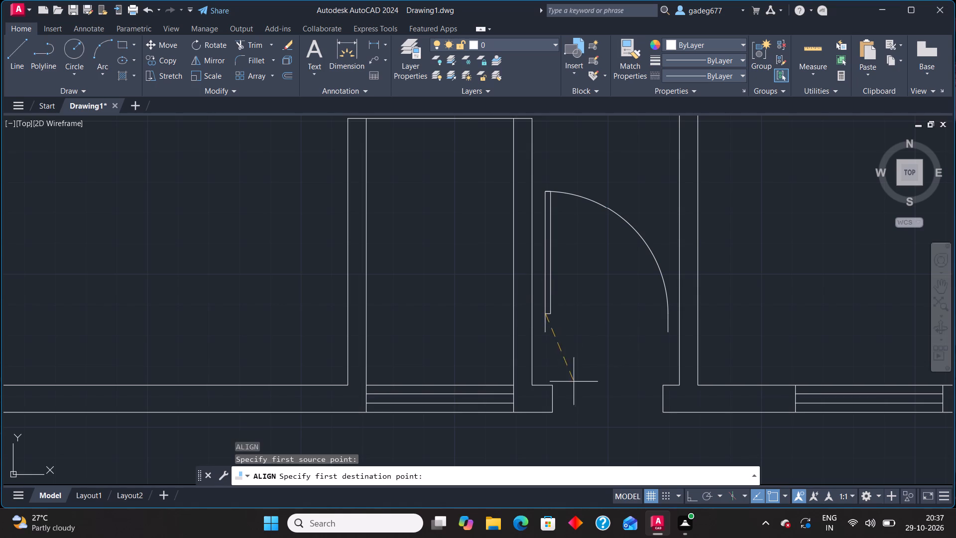
pyautogui.click(554, 387)
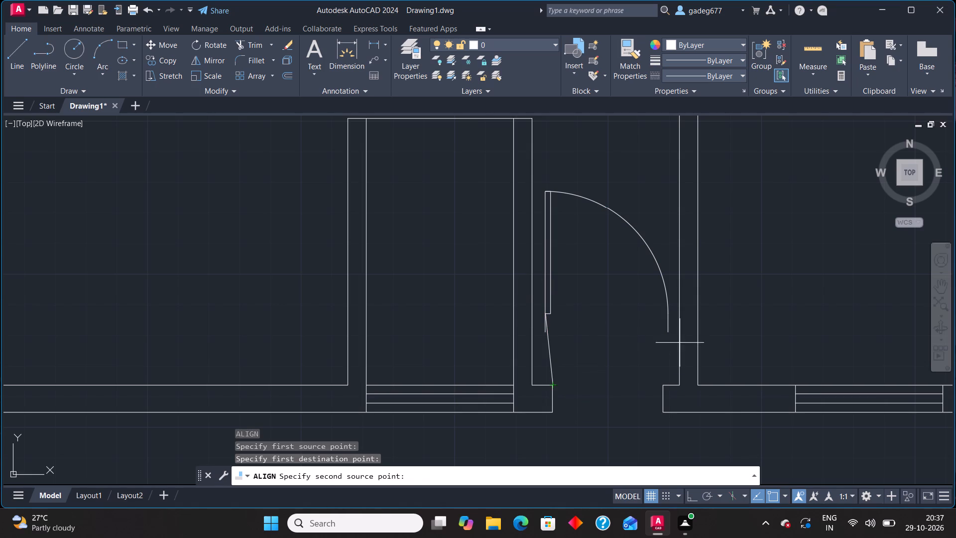
pyautogui.click(667, 313)
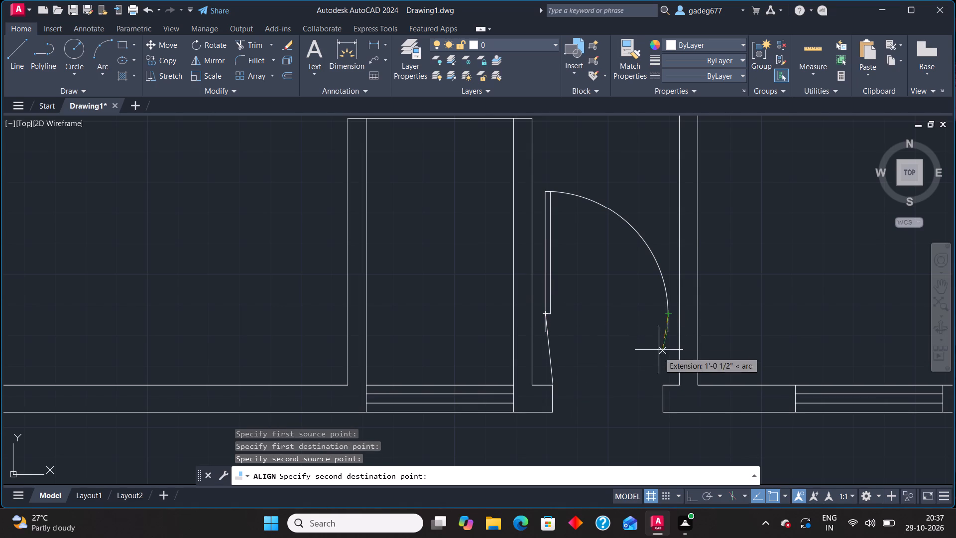
pyautogui.click(665, 389)
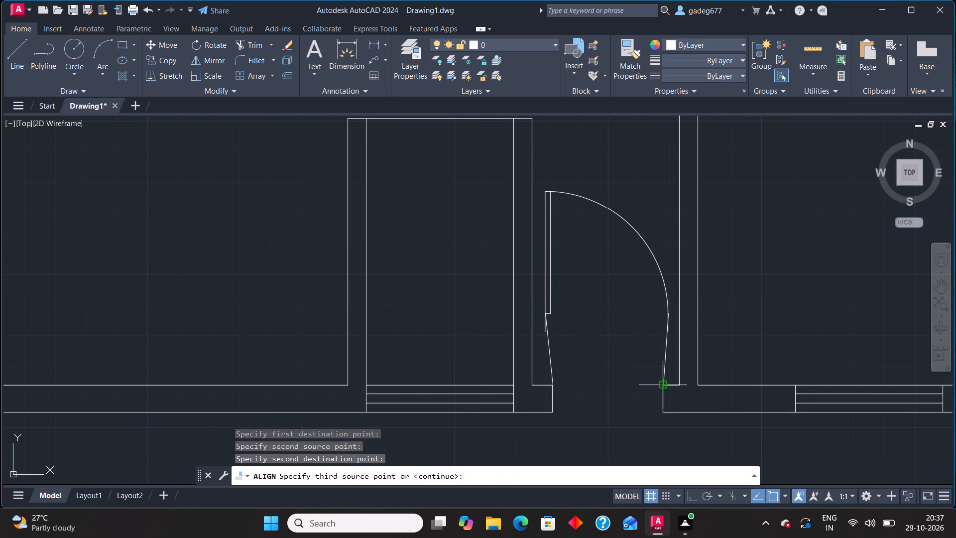
pyautogui.press('Return')
pyautogui.click(478, 479)
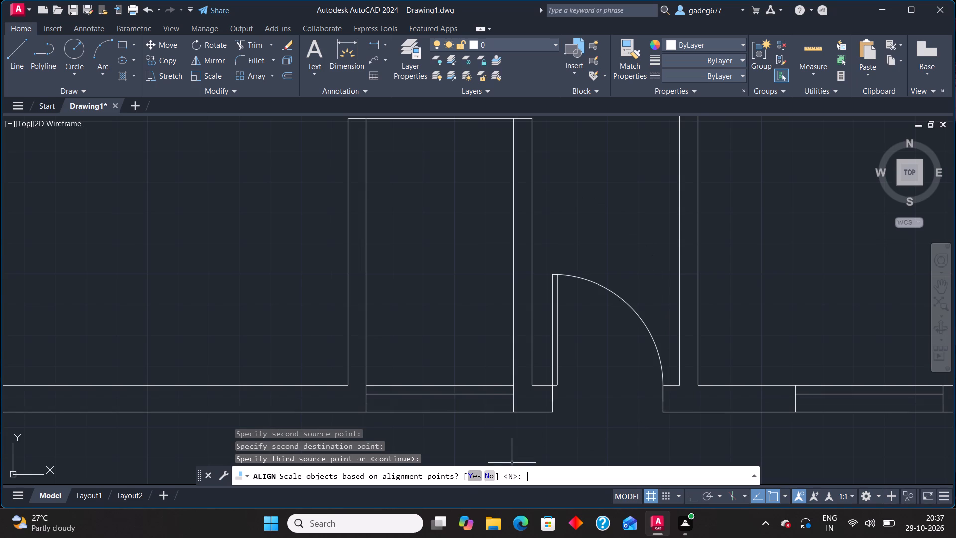
# Offset the kitchen's lower inner wall line 2' into the kitchen to form the counter edge.
pyautogui.scroll(-2, 473, 480)
pyautogui.scroll(-2, 547, 342)
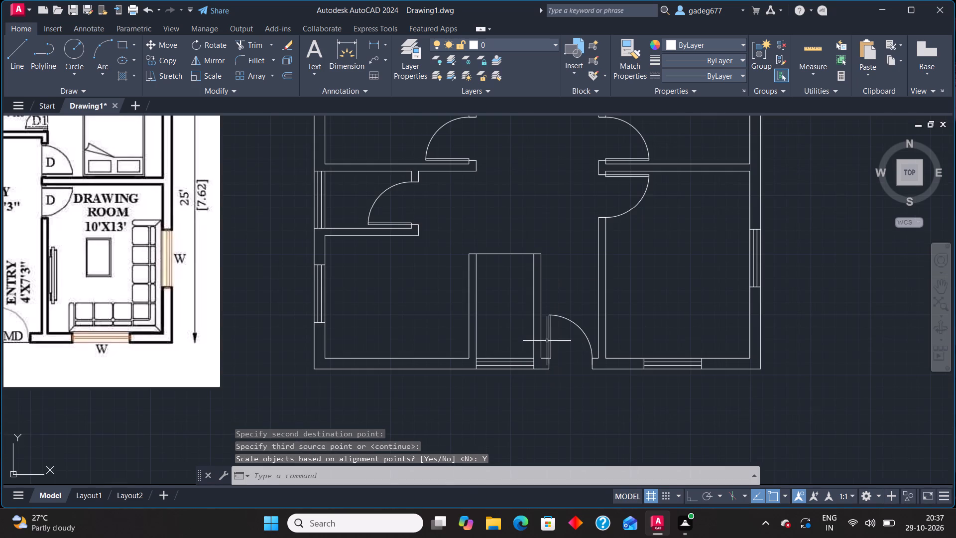
pyautogui.scroll(-2, 499, 352)
pyautogui.scroll(1, 467, 323)
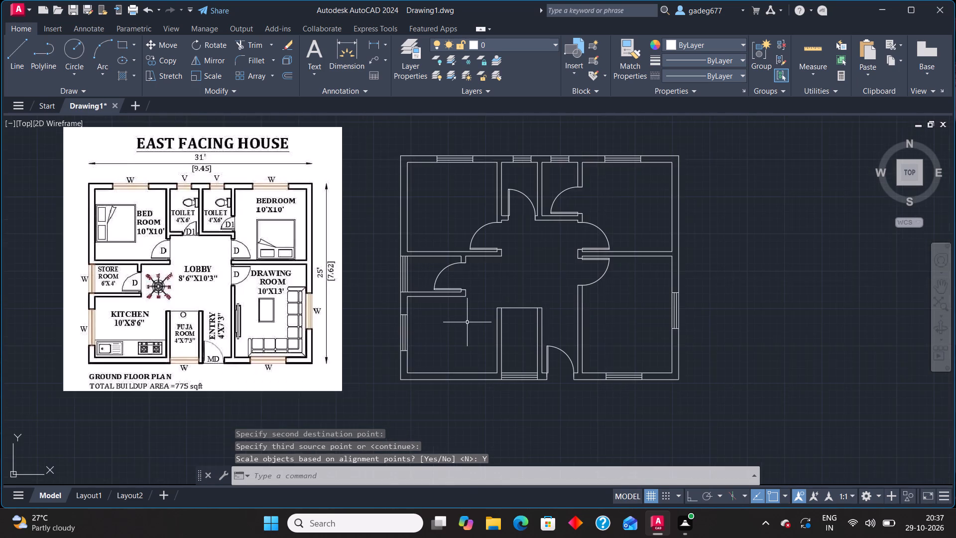
pyautogui.scroll(1, 469, 320)
pyautogui.moveTo(470, 320); pyautogui.dragTo(598, 285, button='middle')
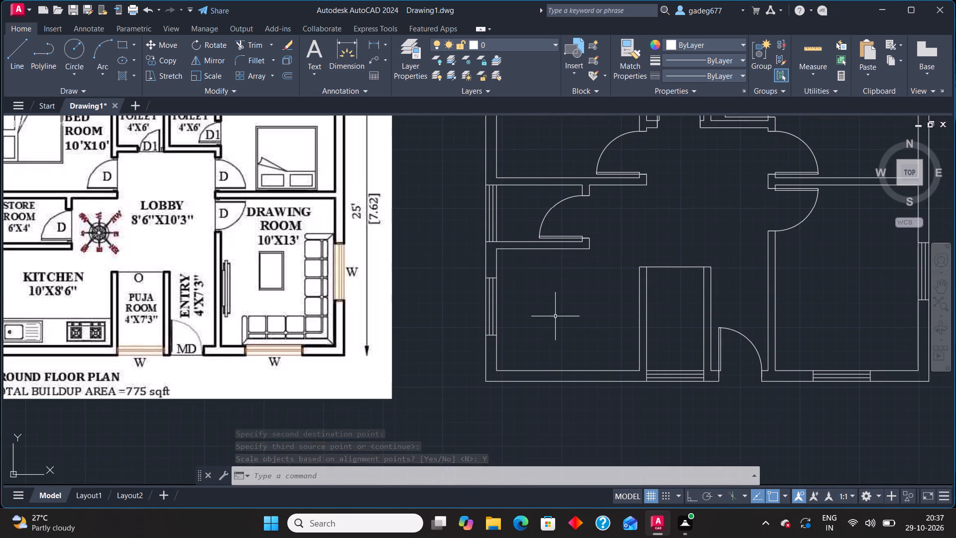
pyautogui.write('off')
pyautogui.press('Return')
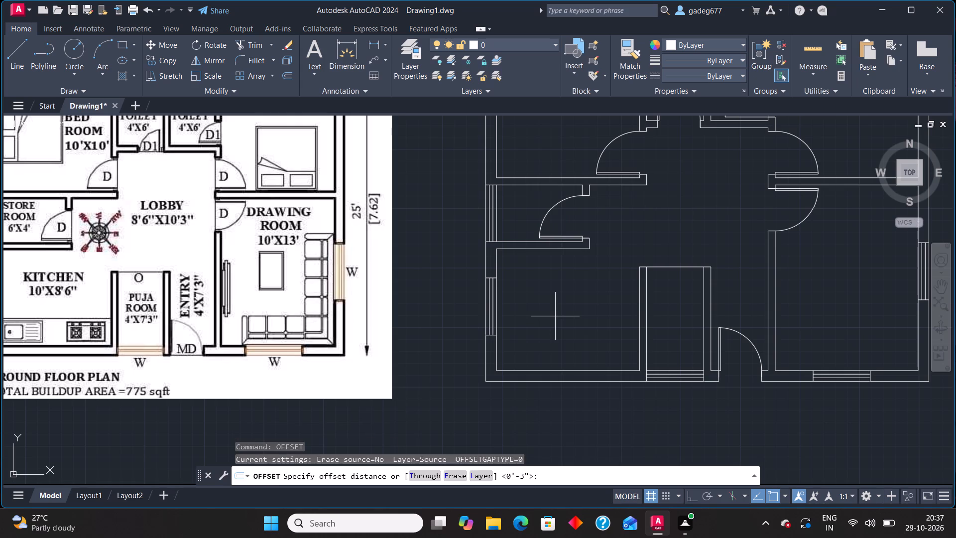
pyautogui.write("2'")
pyautogui.press('Return')
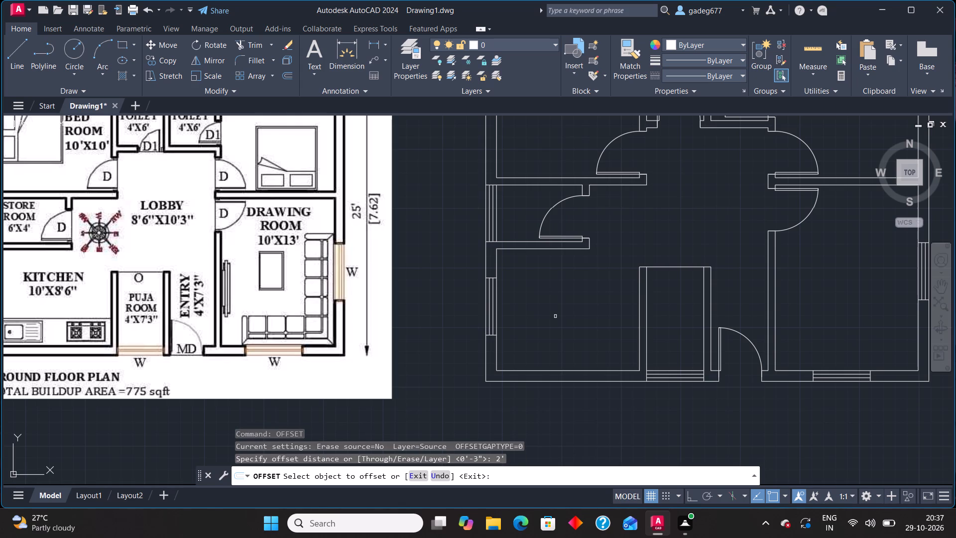
pyautogui.click(579, 370)
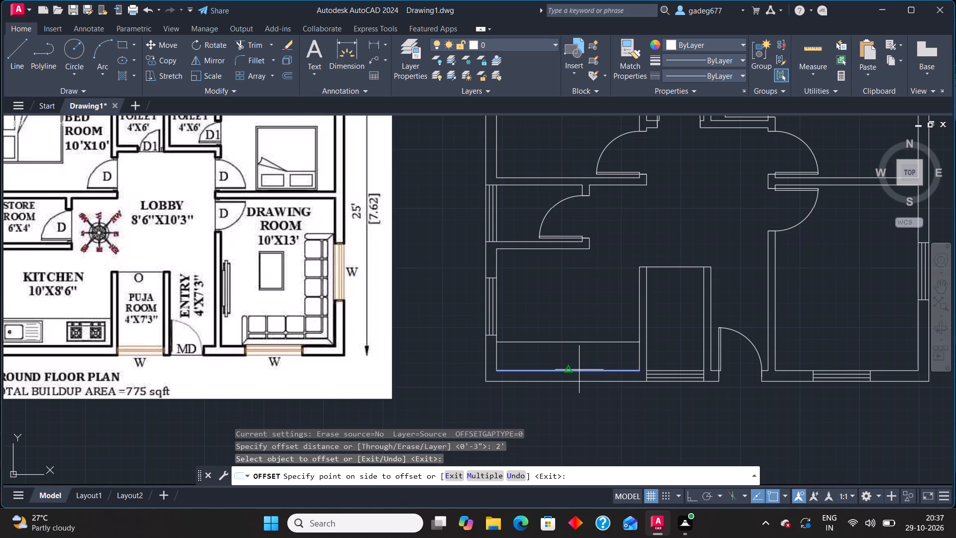
pyautogui.click(590, 334)
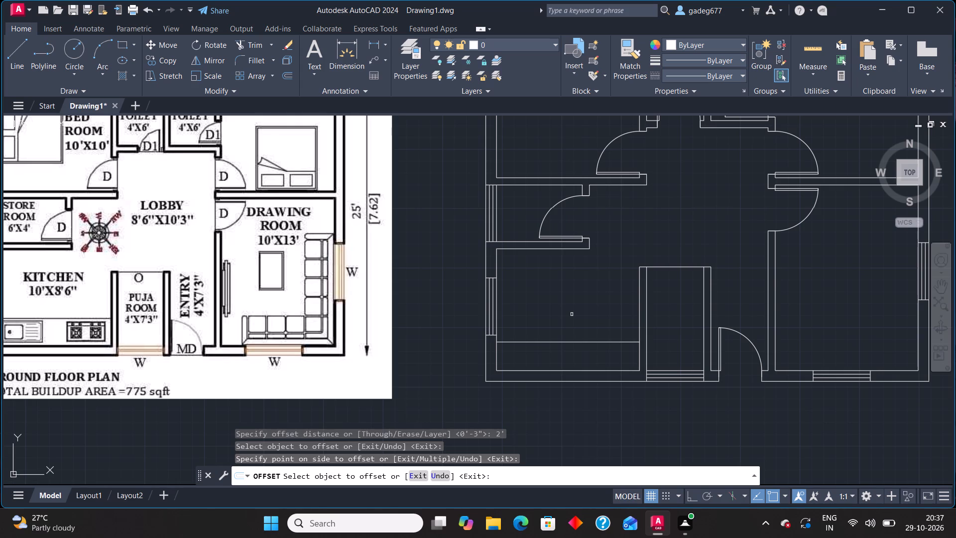
pyautogui.press('Escape')
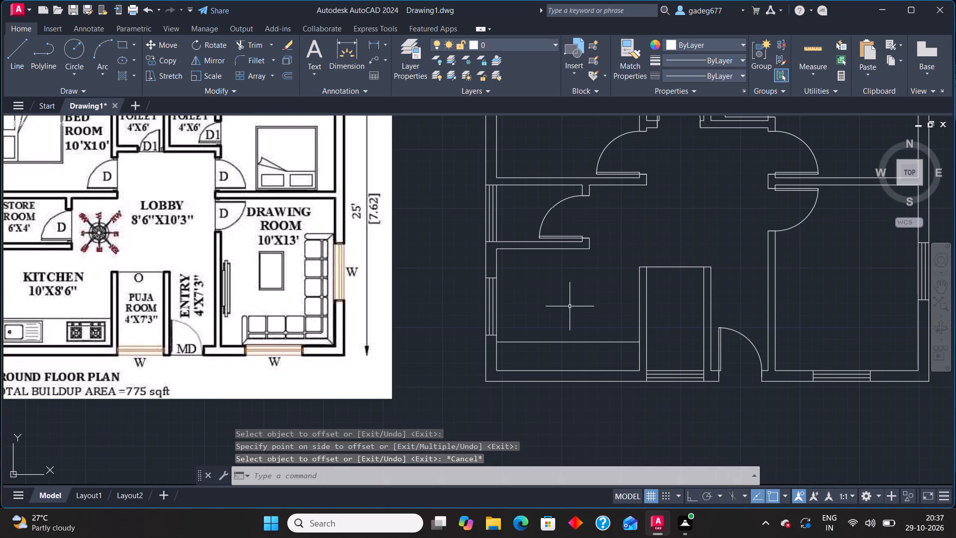
# Bring up DesignCenter and browse to the BLOCKS folder under AutoCAD 2024.
pyautogui.hotkey('ctrl', '3')
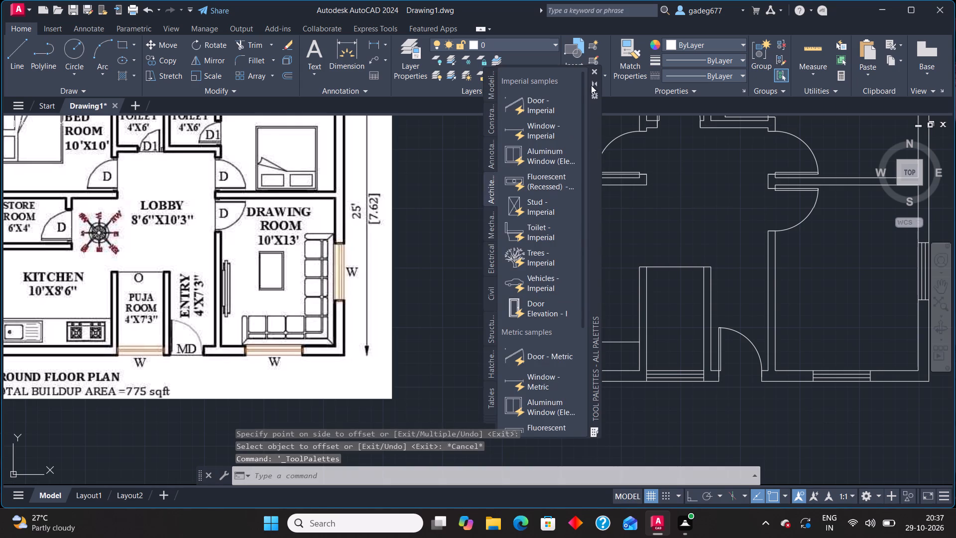
pyautogui.click(596, 72)
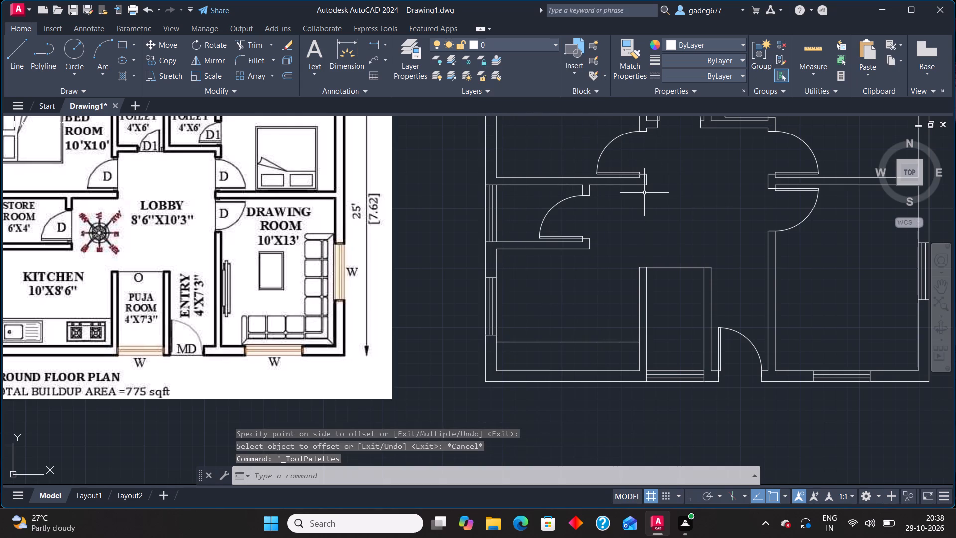
pyautogui.hotkey('ctrl', '2')
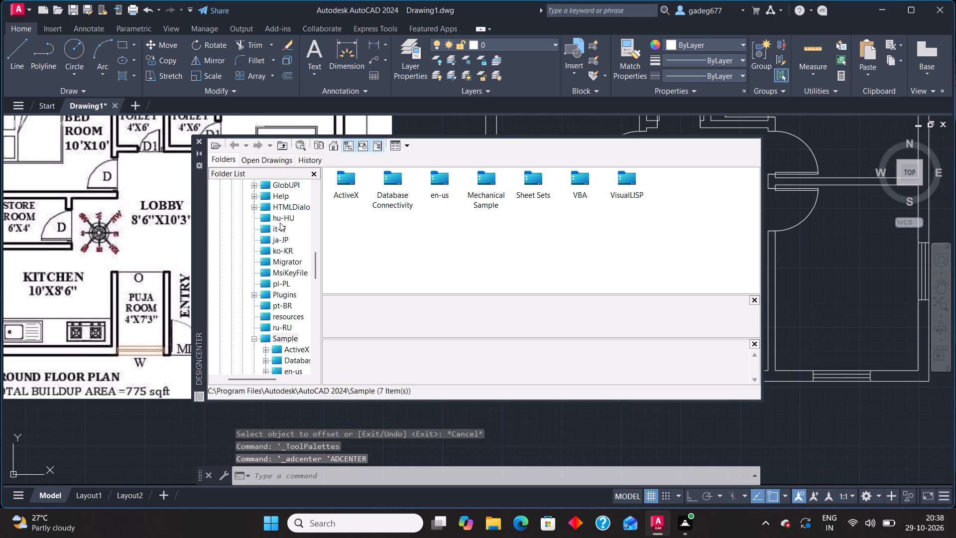
pyautogui.scroll(-4, 276, 225)
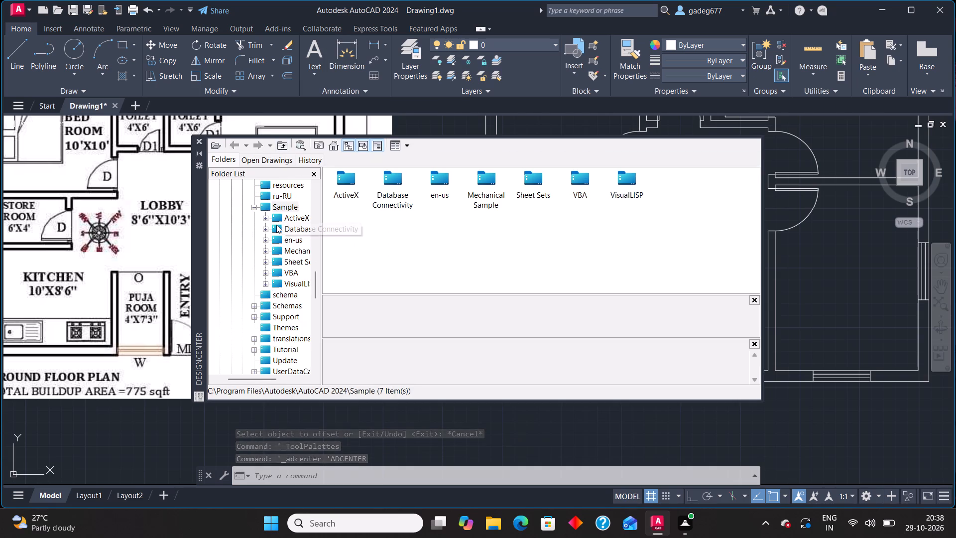
pyautogui.scroll(-1, 276, 225)
pyautogui.scroll(7, 276, 225)
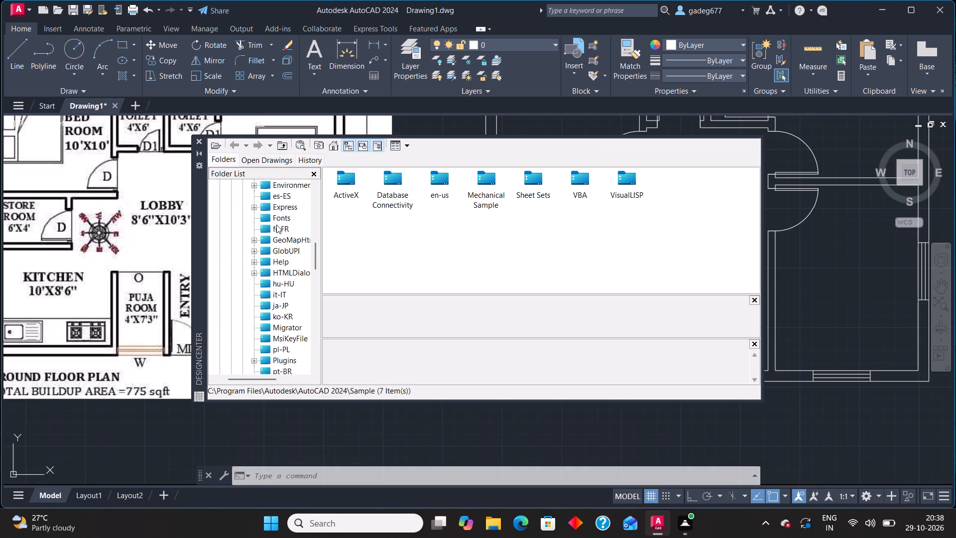
pyautogui.scroll(7, 276, 225)
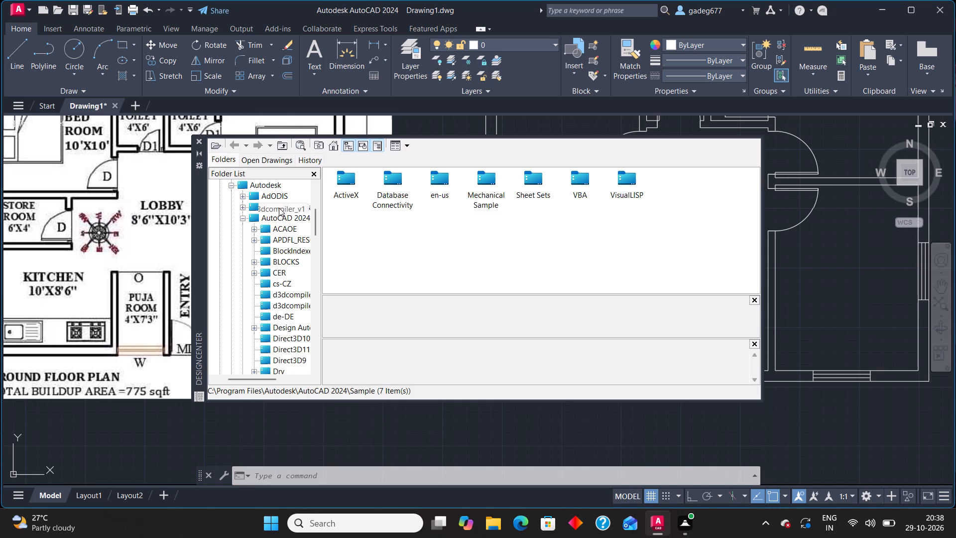
pyautogui.click(285, 221)
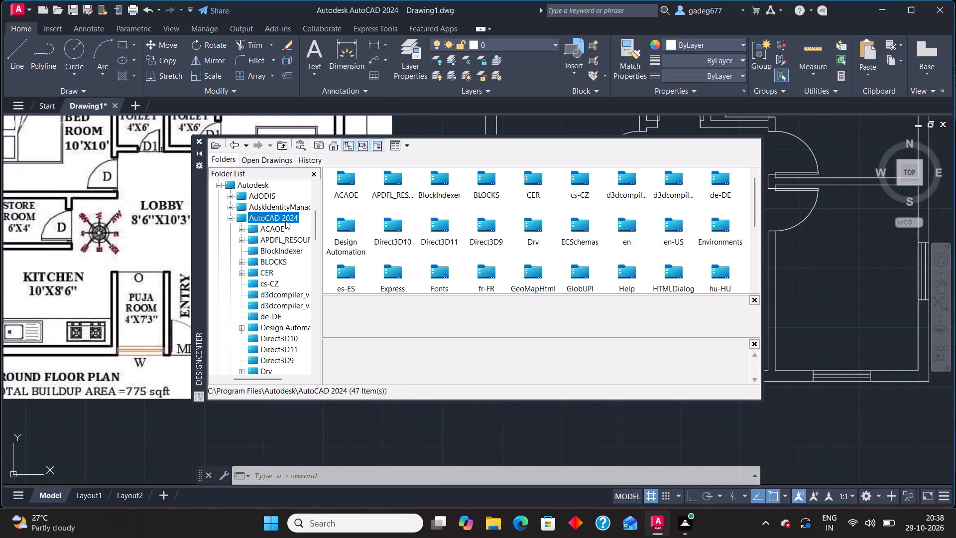
pyautogui.click(286, 259)
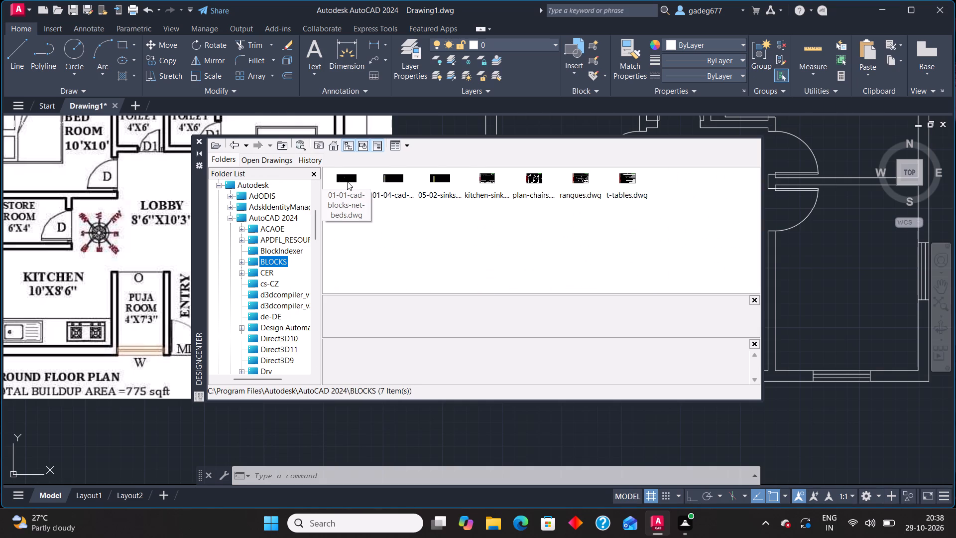
# Look through the block collection of 05-02-sinks.dwg for a sink suited to the kitchen counter.
pyautogui.click(440, 187)
pyautogui.doubleClick(440, 187)
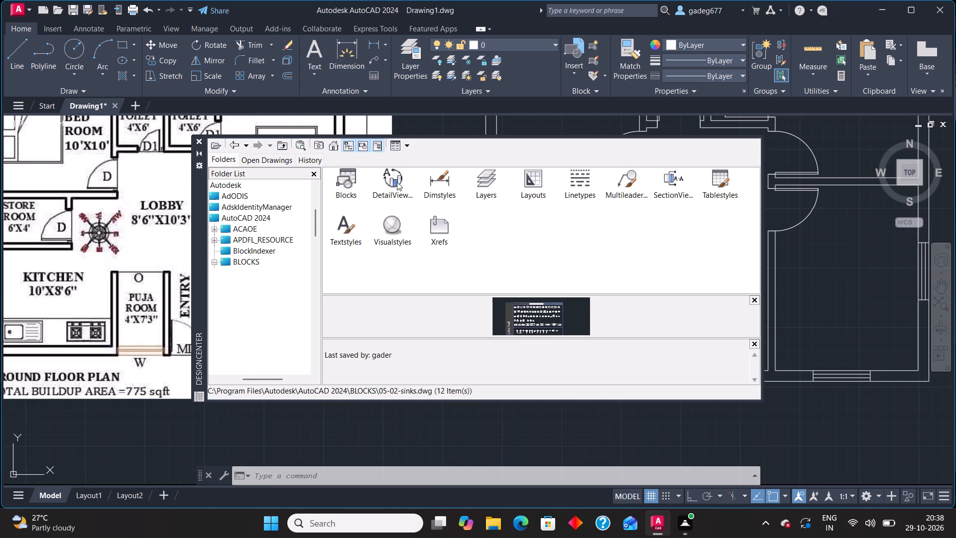
pyautogui.doubleClick(344, 184)
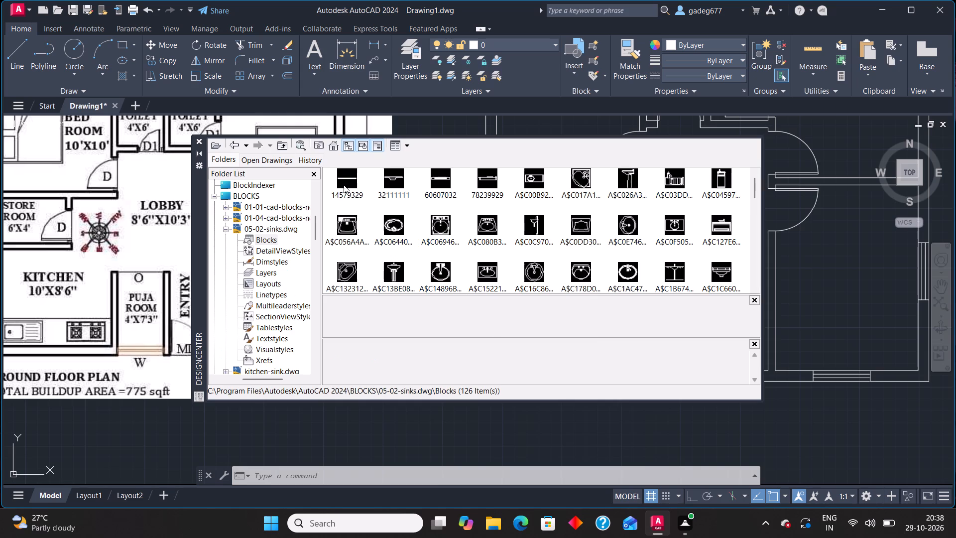
pyautogui.scroll(-1, 408, 209)
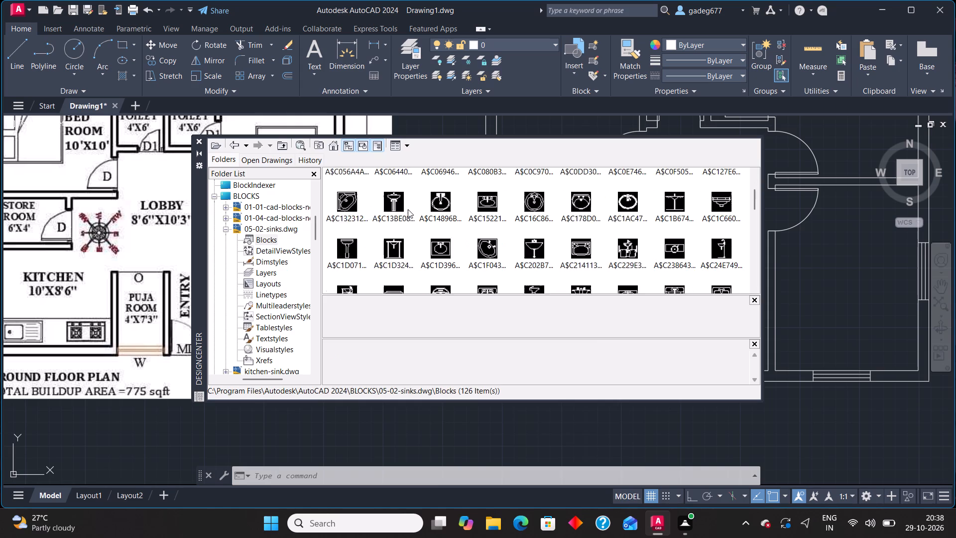
pyautogui.scroll(-1, 408, 209)
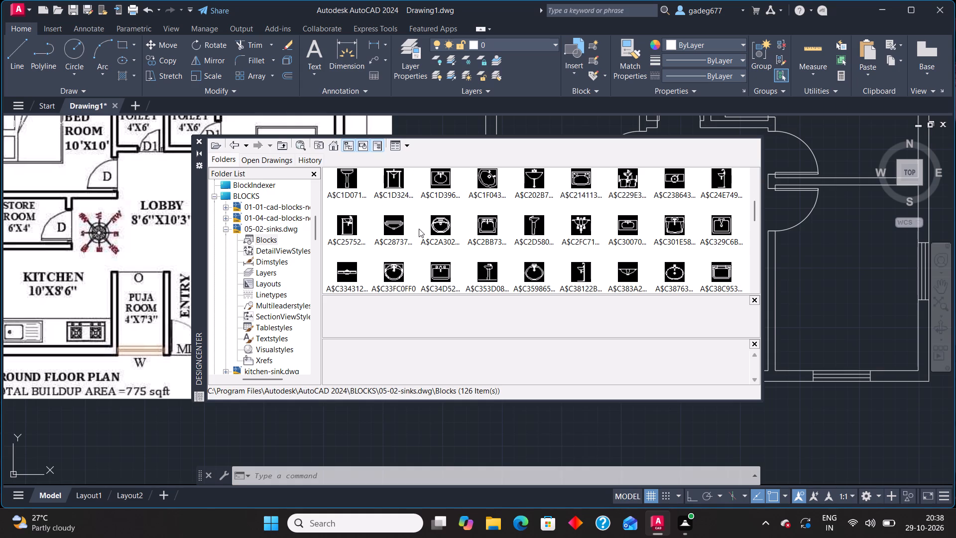
pyautogui.scroll(-6, 419, 229)
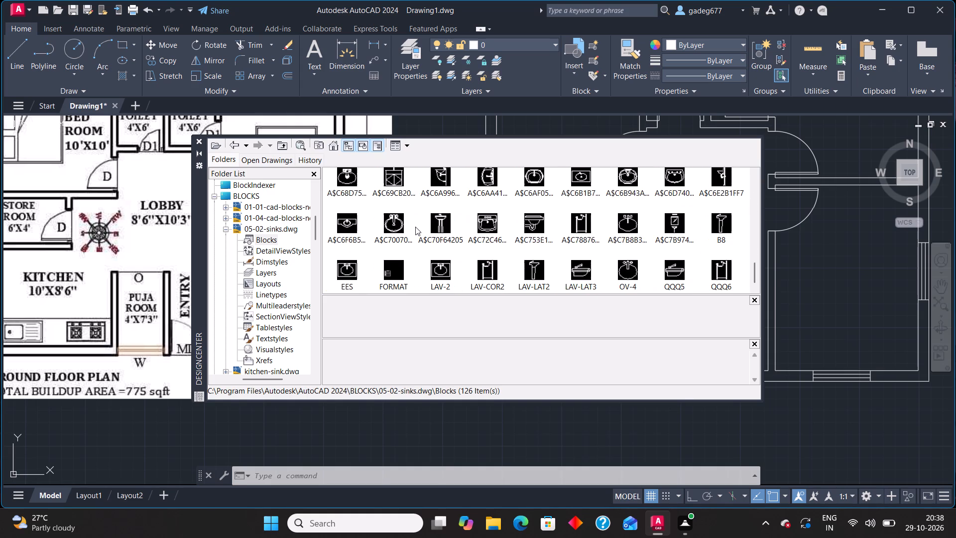
pyautogui.scroll(-3, 415, 227)
pyautogui.scroll(9, 414, 225)
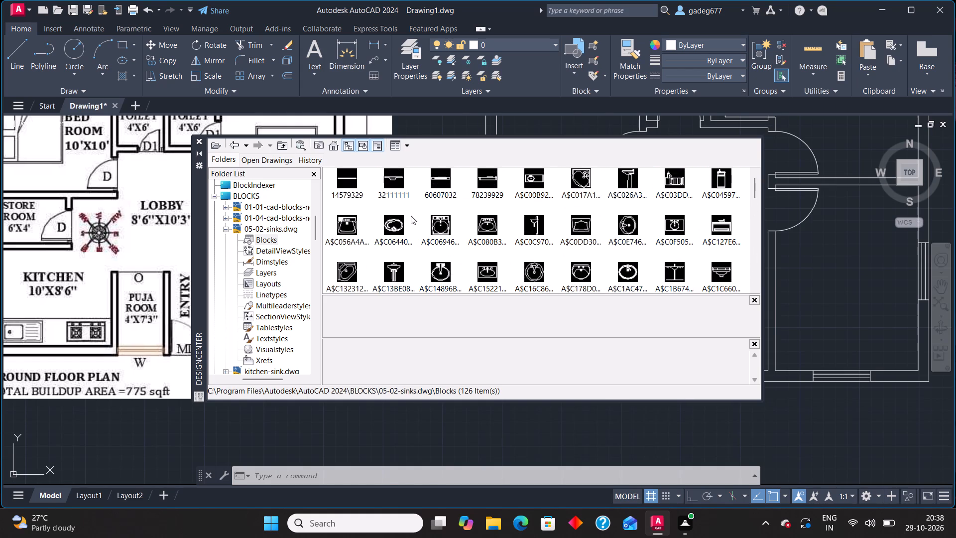
pyautogui.scroll(4, 405, 213)
# Examine the block collection of kitchen-sink.dwg, previewing the single-bowl sinks with a drainboard.
pyautogui.click(229, 230)
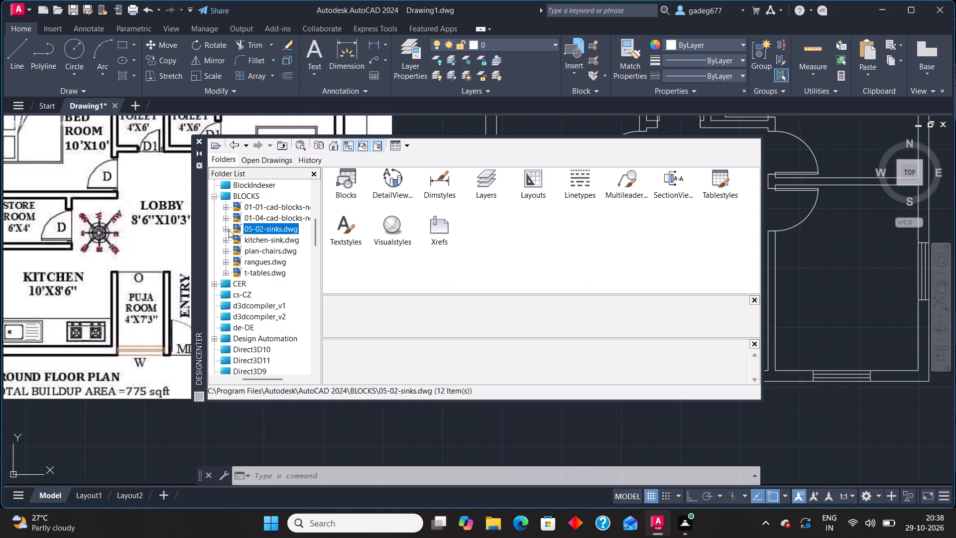
pyautogui.click(265, 241)
pyautogui.click(265, 241)
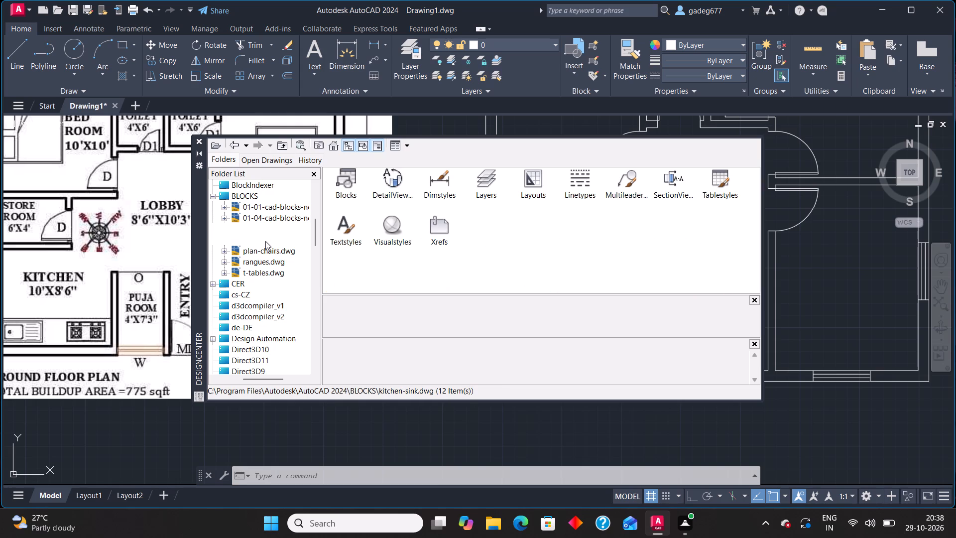
pyautogui.doubleClick(350, 182)
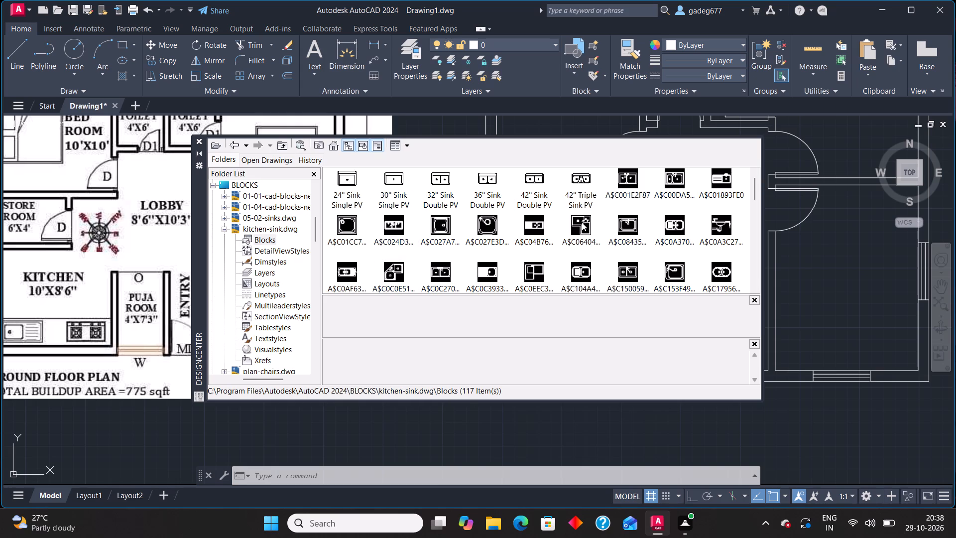
pyautogui.scroll(-2, 501, 236)
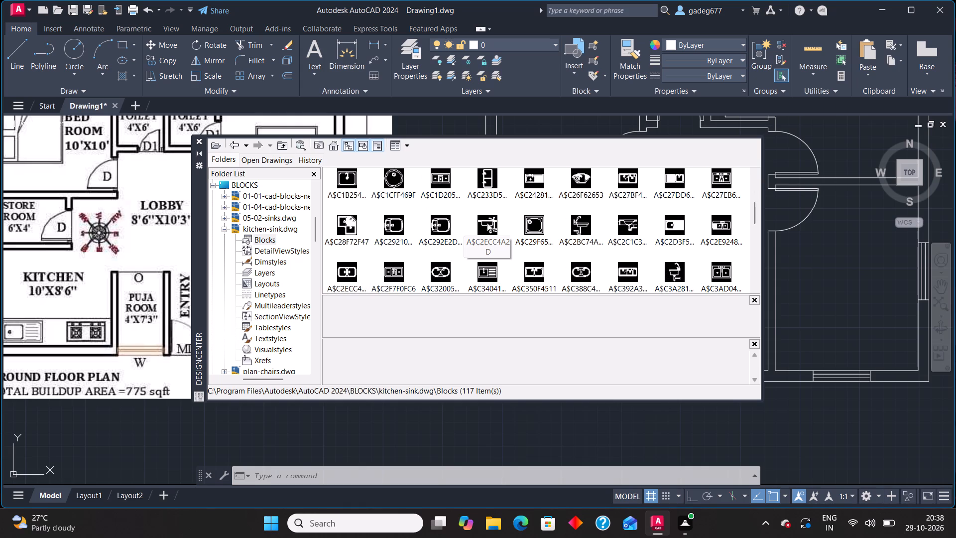
pyautogui.click(531, 185)
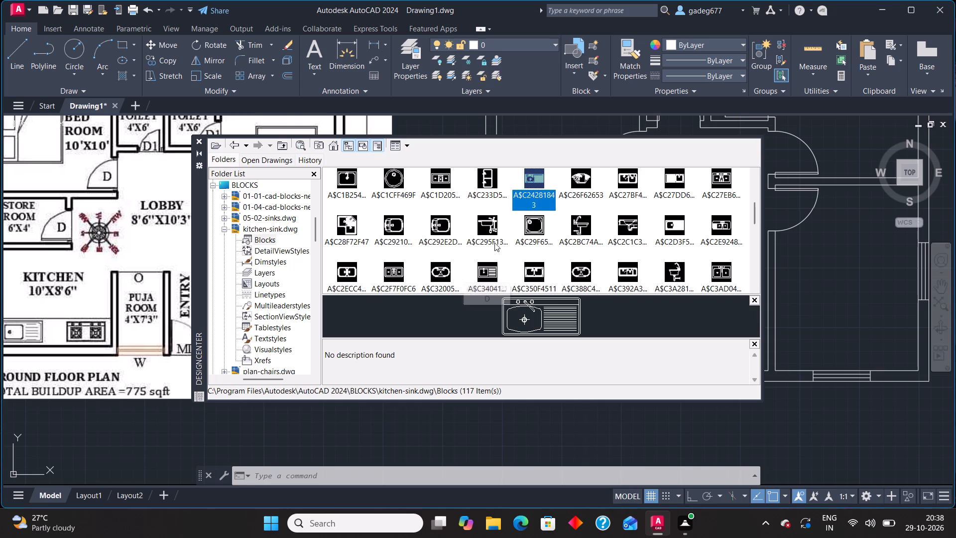
pyautogui.scroll(-2, 494, 239)
pyautogui.click(530, 272)
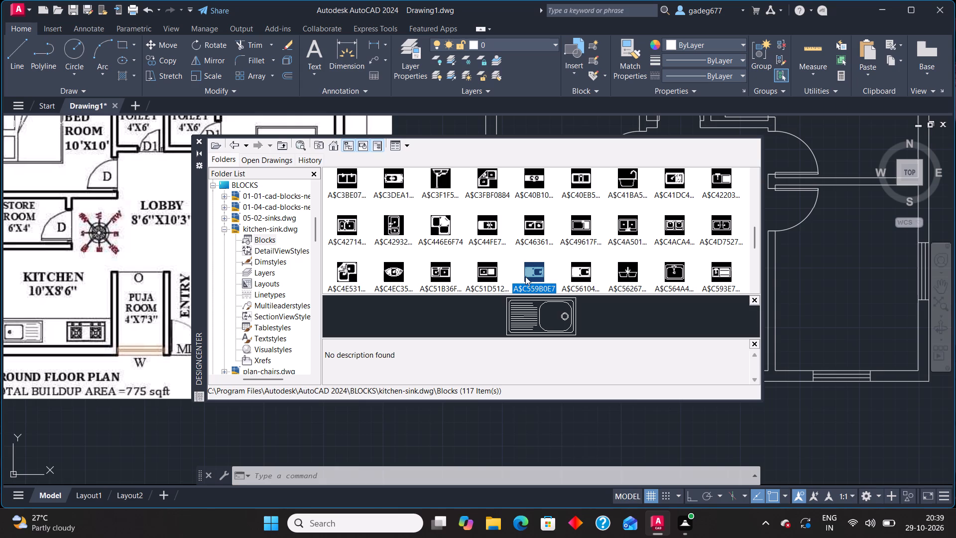
pyautogui.click(576, 270)
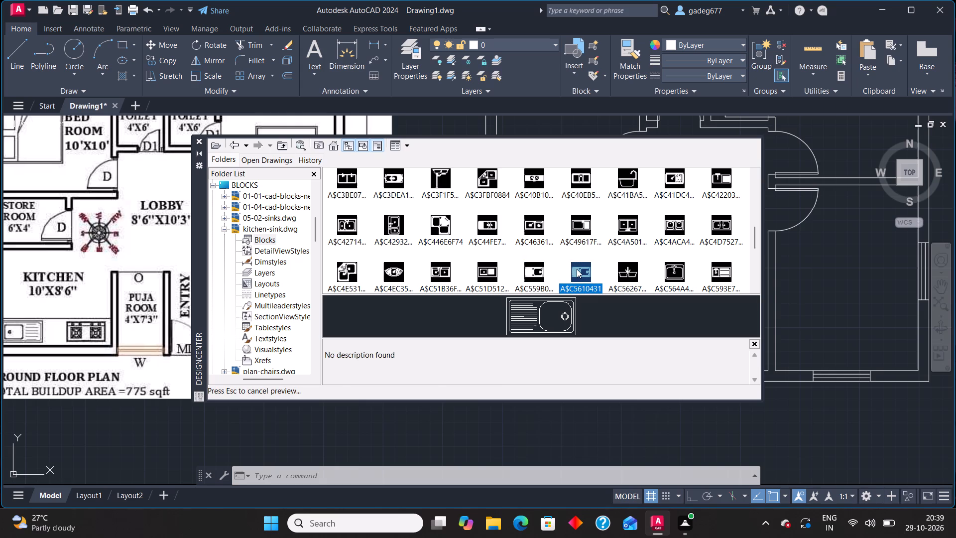
pyautogui.click(539, 268)
pyautogui.click(583, 263)
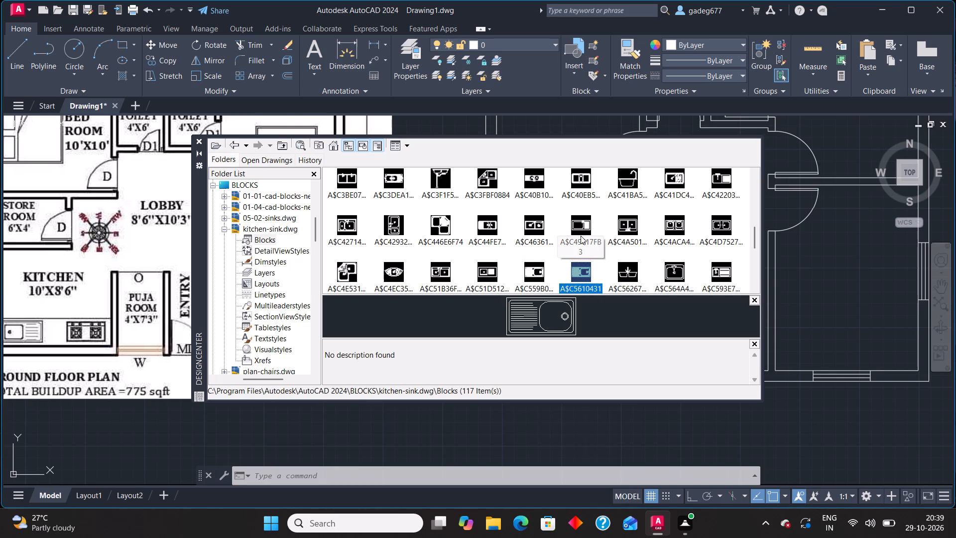
# Insert the single-bowl drainboard sink block A$C56104318 at scale 1 and rotation 0 on the kitchen counter, near the window-side wall.
pyautogui.doubleClick(581, 271)
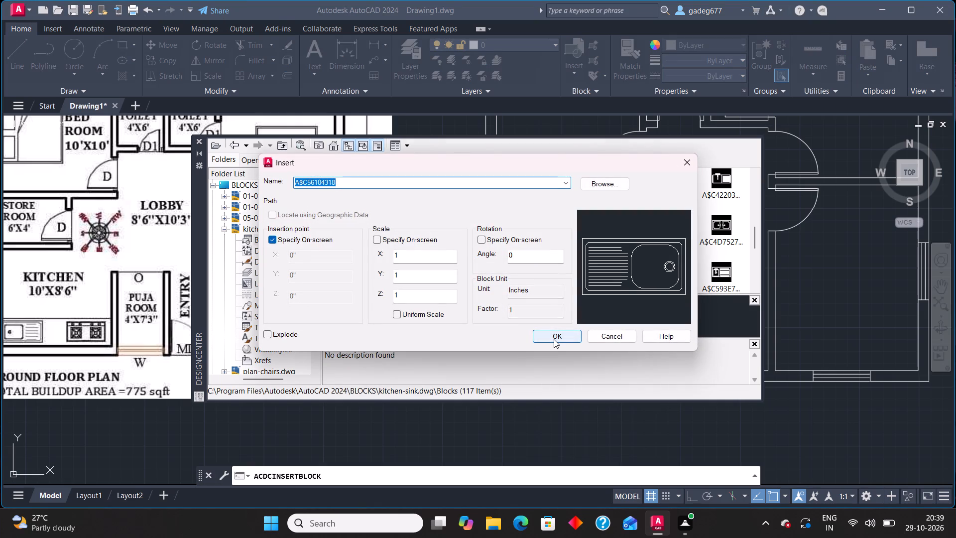
pyautogui.click(554, 339)
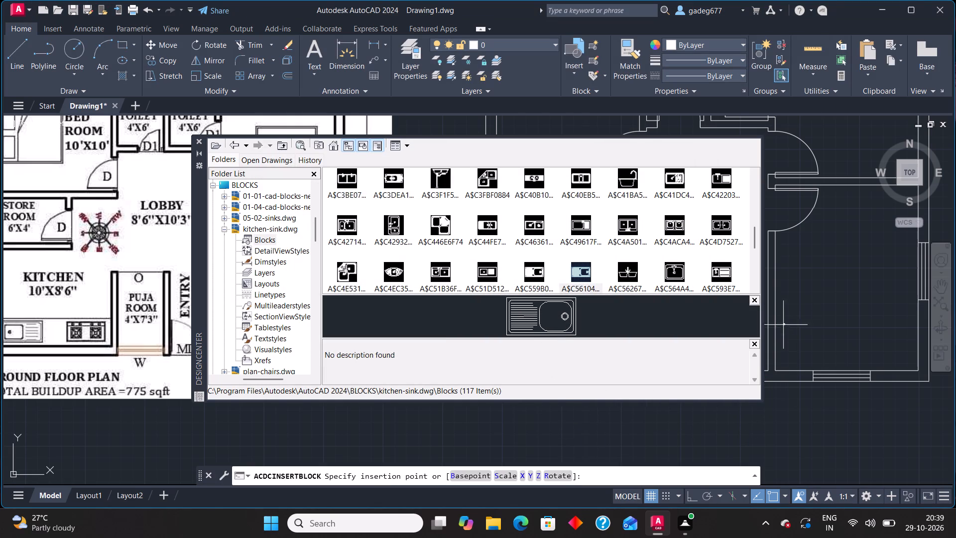
pyautogui.moveTo(696, 417); pyautogui.dragTo(884, 417, button='middle')
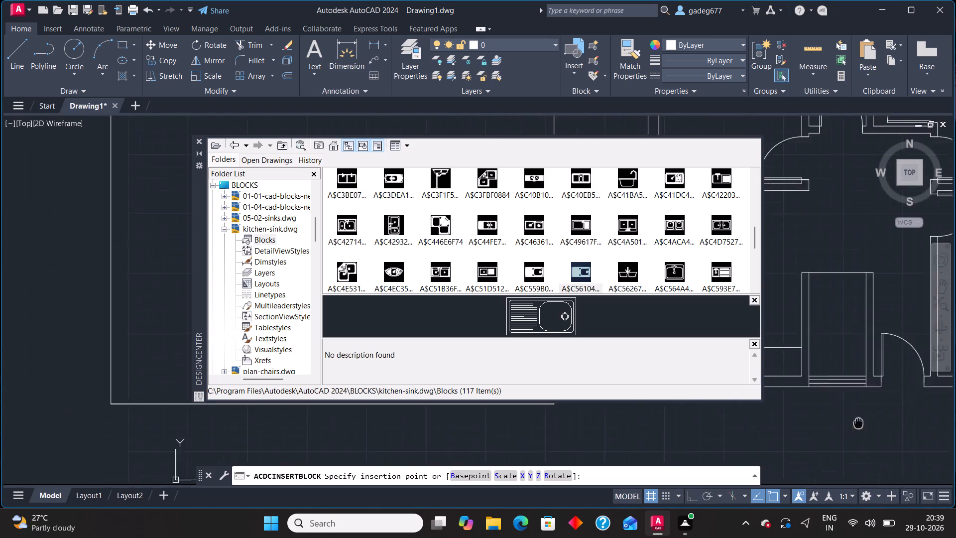
pyautogui.moveTo(884, 417); pyautogui.dragTo(929, 402, button='middle')
pyautogui.moveTo(788, 341); pyautogui.dragTo(838, 341, button='middle')
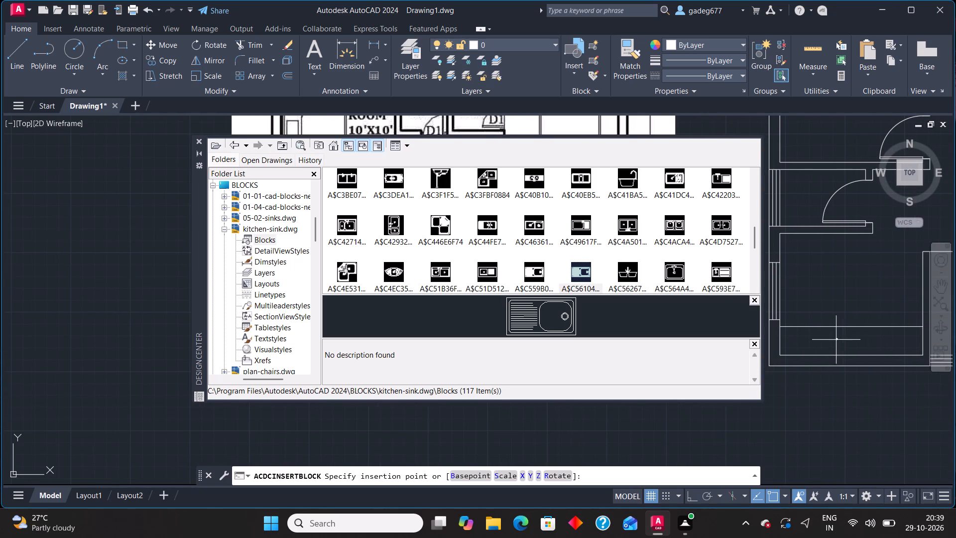
pyautogui.click(816, 340)
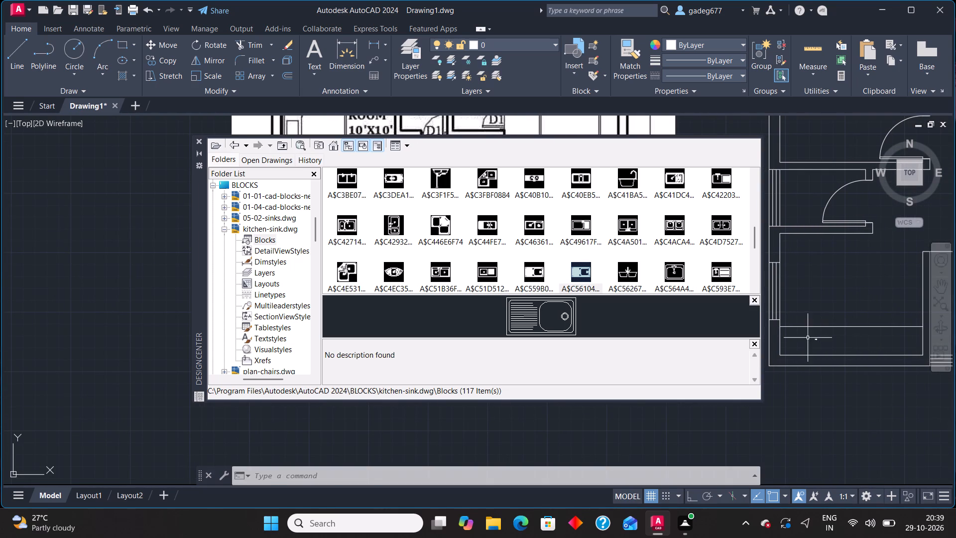
# Scale up the tiny sink block freehand about its lower corner, making it slightly deeper than the kitchen counter.
pyautogui.click(808, 338)
pyautogui.click(829, 350)
pyautogui.write('sc')
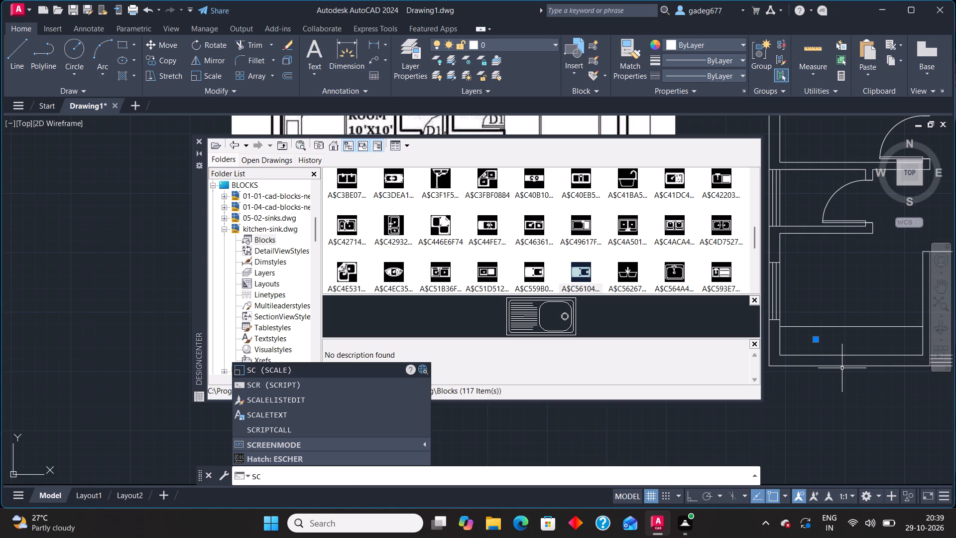
pyautogui.press('Return')
pyautogui.click(817, 343)
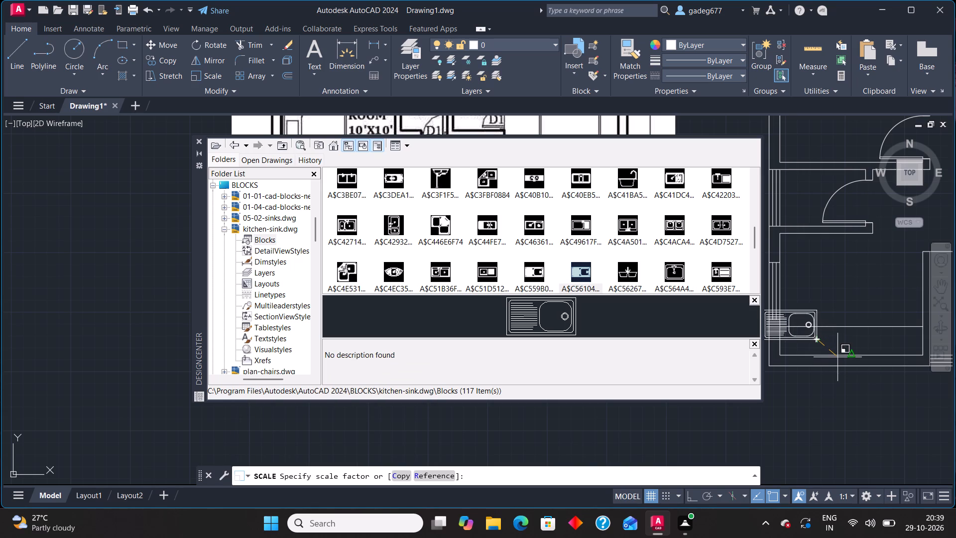
pyautogui.click(839, 361)
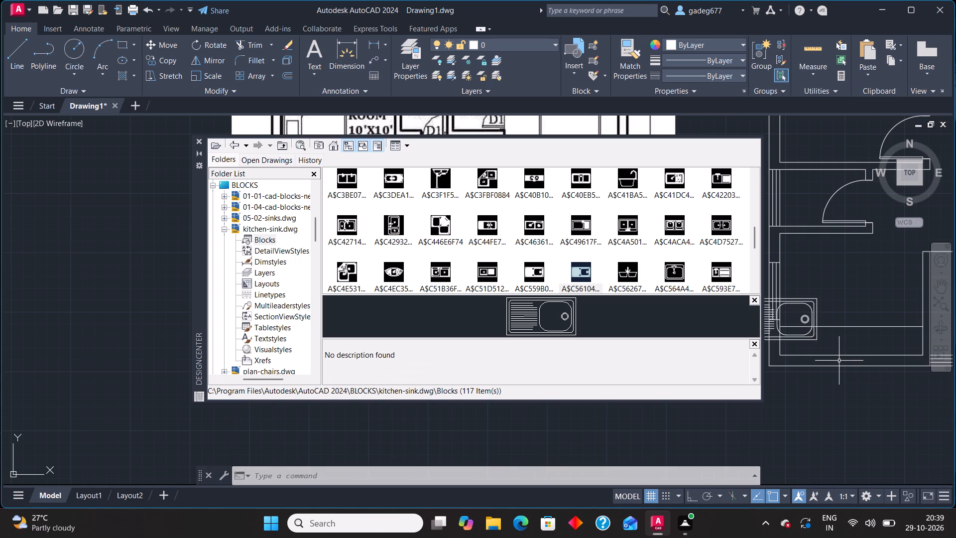
# Move the sink block along the kitchen counter, clear of the window-side wall, so that it sits just above the back wall line.
pyautogui.click(813, 321)
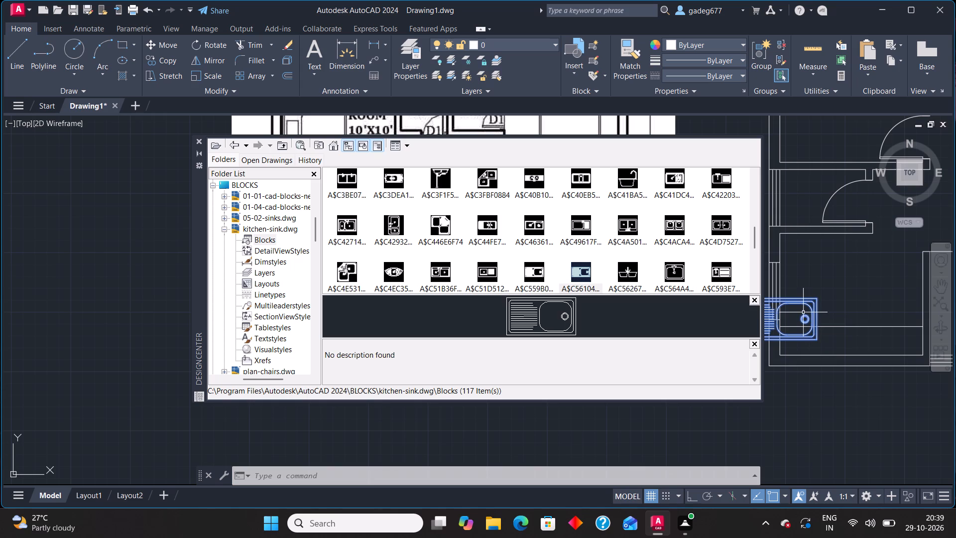
pyautogui.moveTo(813, 320); pyautogui.dragTo(865, 321, button='middle')
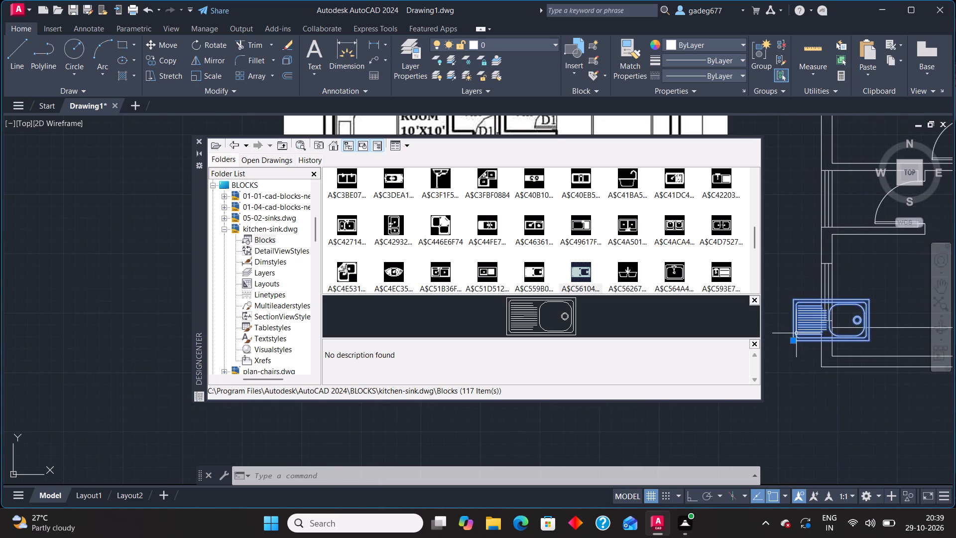
pyautogui.click(792, 341)
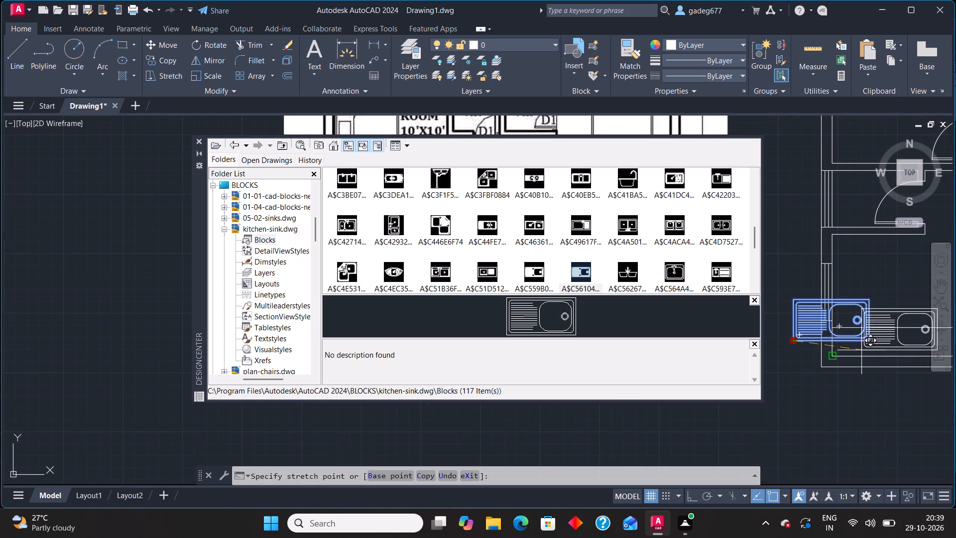
pyautogui.moveTo(860, 350); pyautogui.dragTo(778, 347, button='middle')
pyautogui.scroll(1, 791, 343)
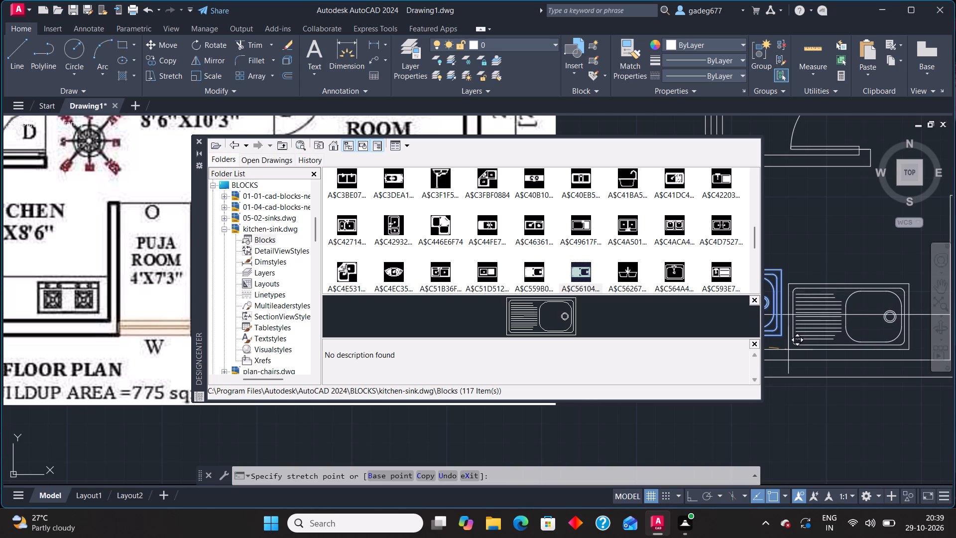
pyautogui.click(788, 351)
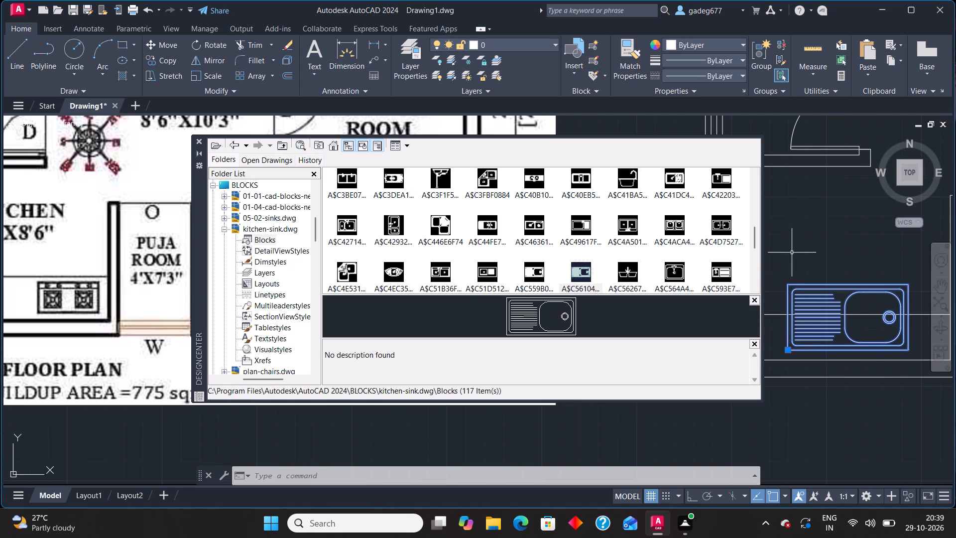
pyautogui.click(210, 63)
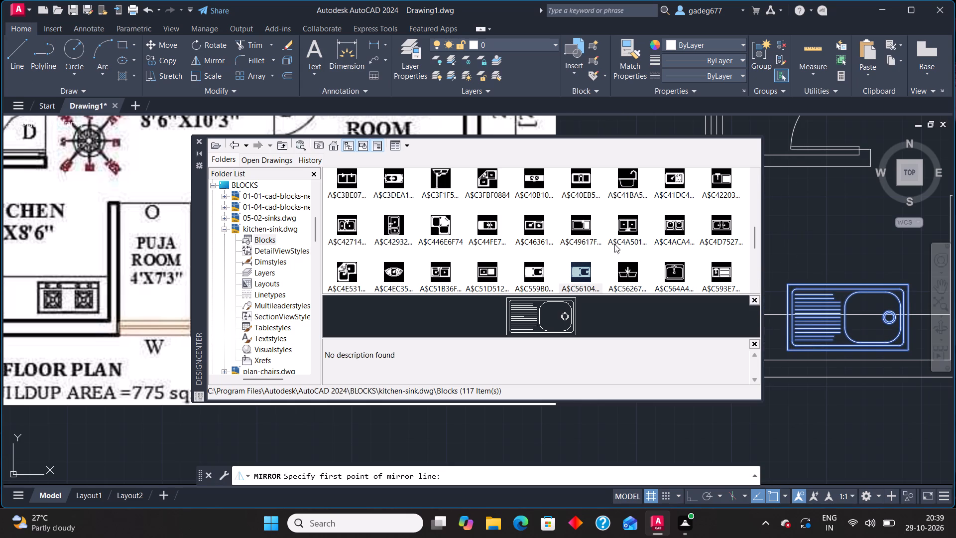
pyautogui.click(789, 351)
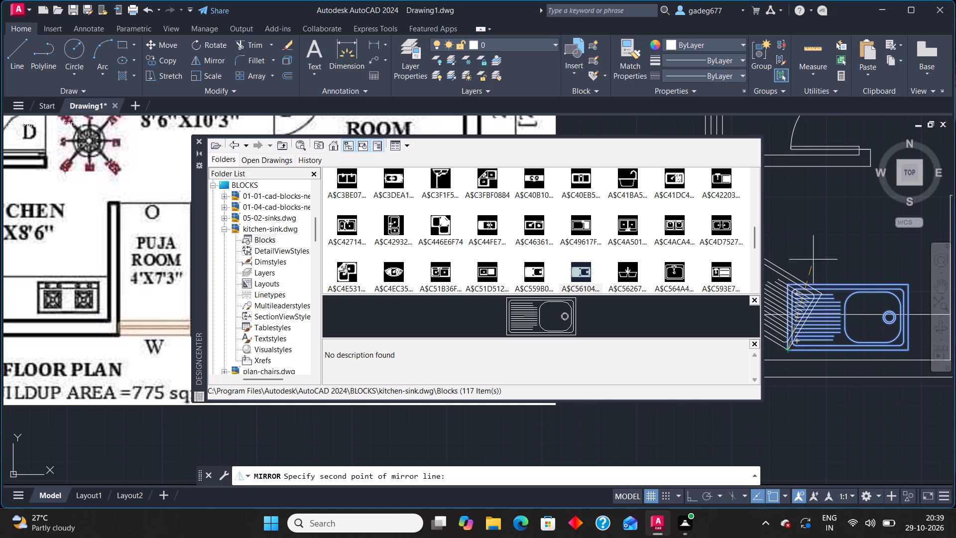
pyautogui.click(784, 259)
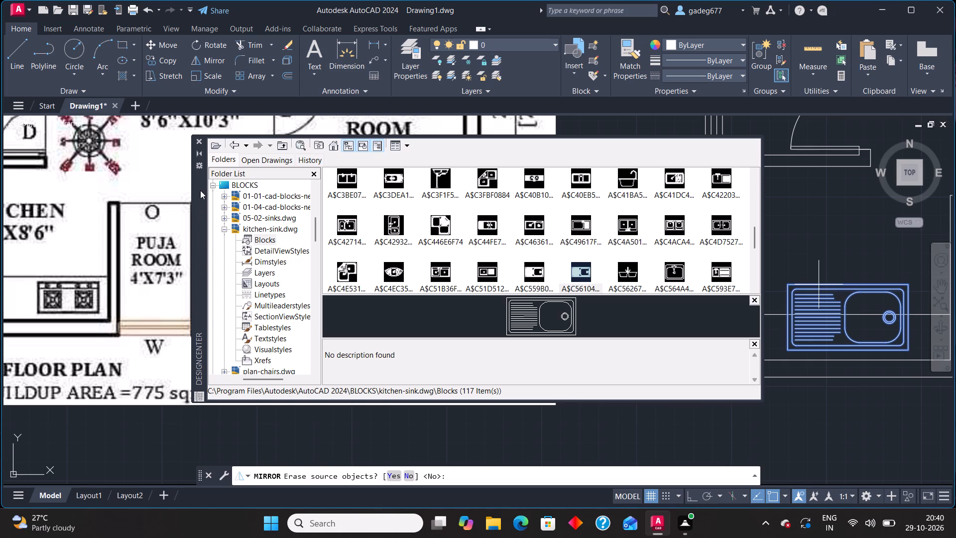
# Close the DesignCenter palette.
pyautogui.click(197, 141)
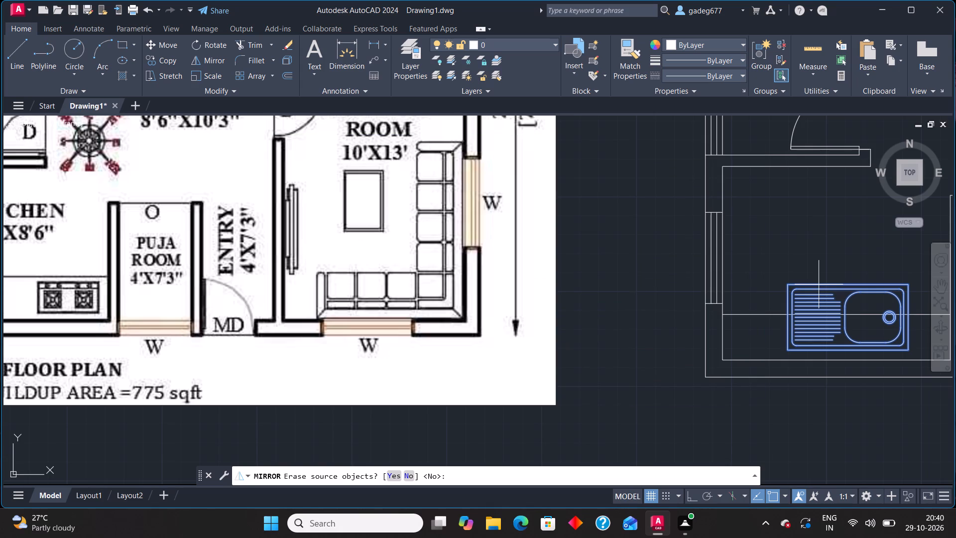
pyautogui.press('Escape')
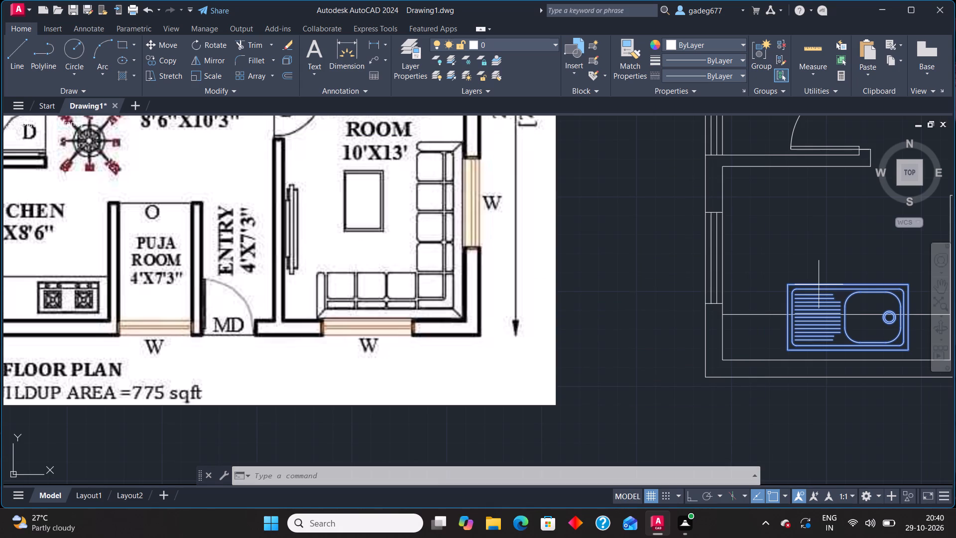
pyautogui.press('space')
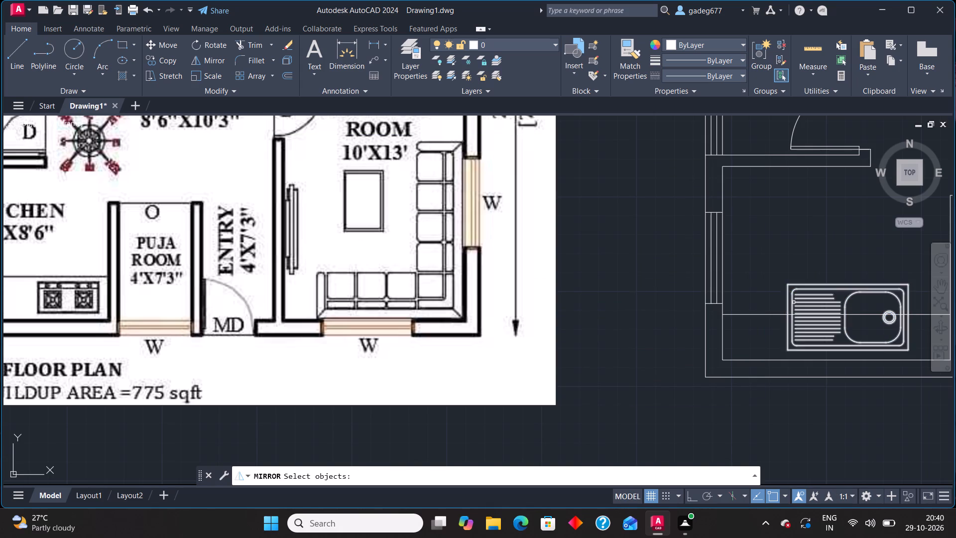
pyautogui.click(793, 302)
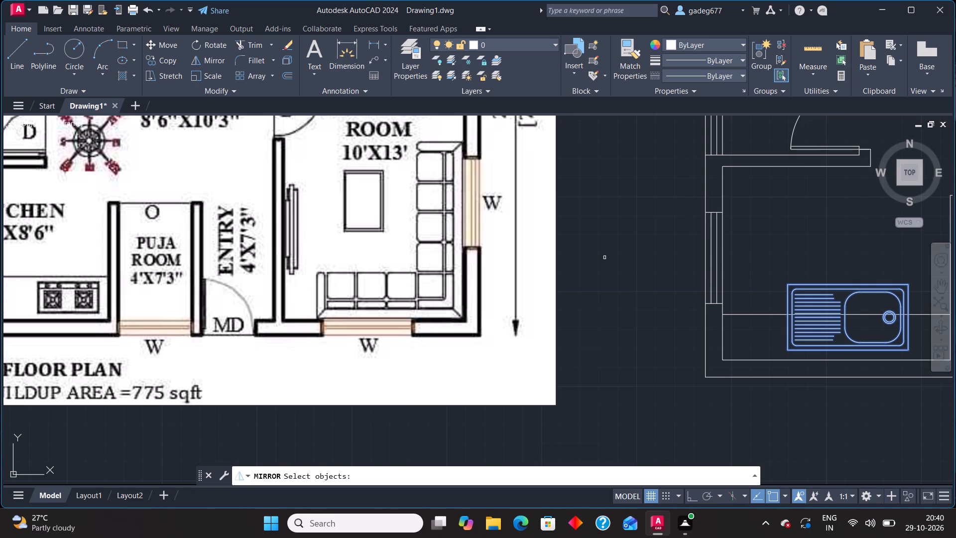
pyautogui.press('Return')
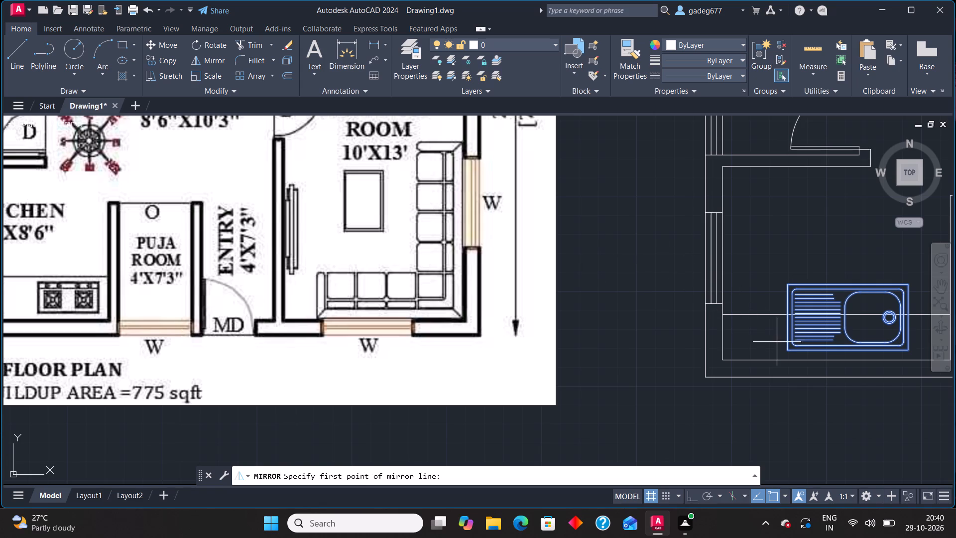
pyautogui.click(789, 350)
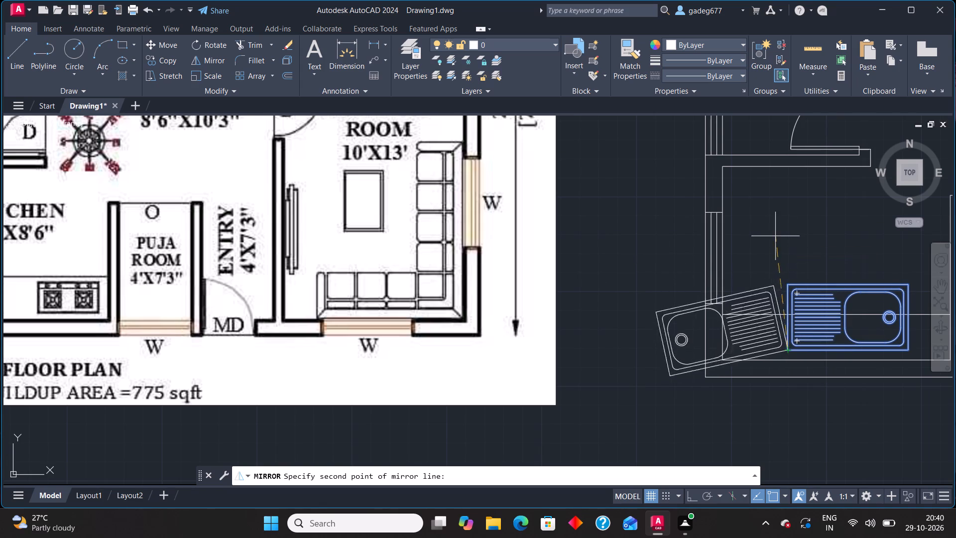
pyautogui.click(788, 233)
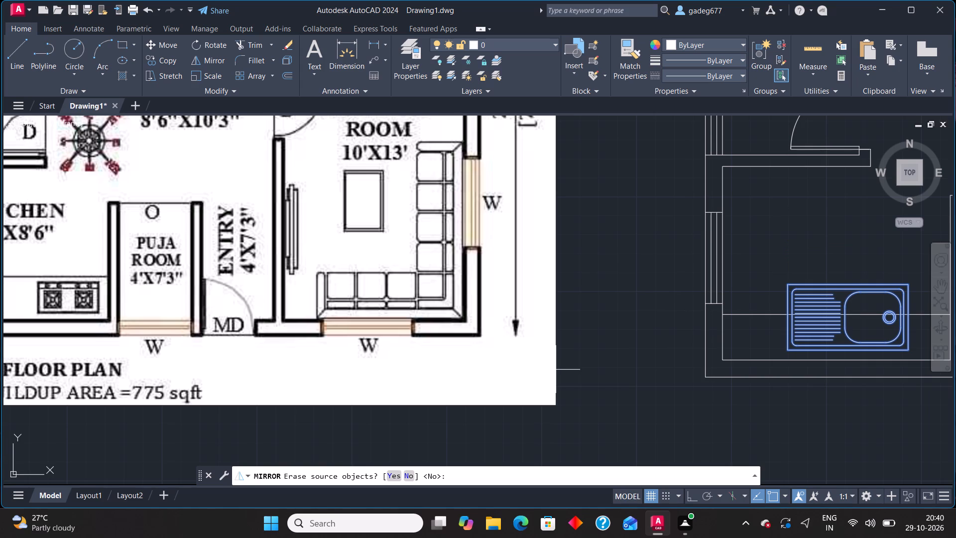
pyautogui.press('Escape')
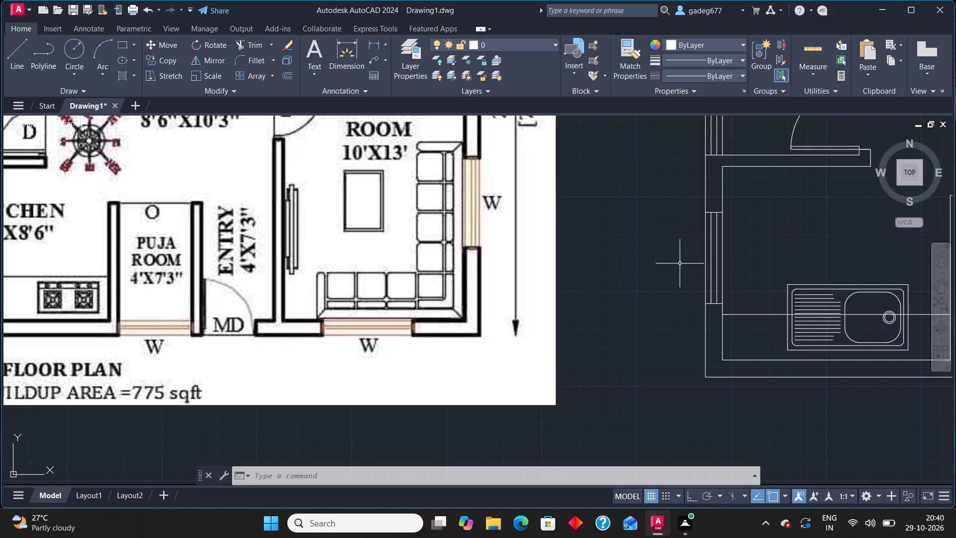
# Mirror the sink block about a vertical line through its drainboard-side edge and delete the original, so the bowl faces the window-side wall.
pyautogui.scroll(-1, 800, 250)
pyautogui.moveTo(800, 250); pyautogui.dragTo(610, 263, button='middle')
pyautogui.click(629, 285)
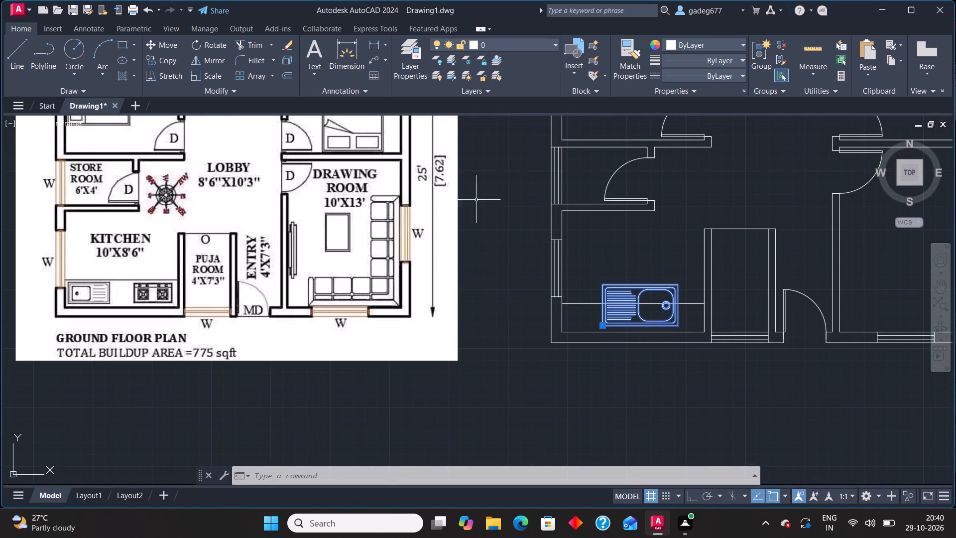
pyautogui.click(207, 60)
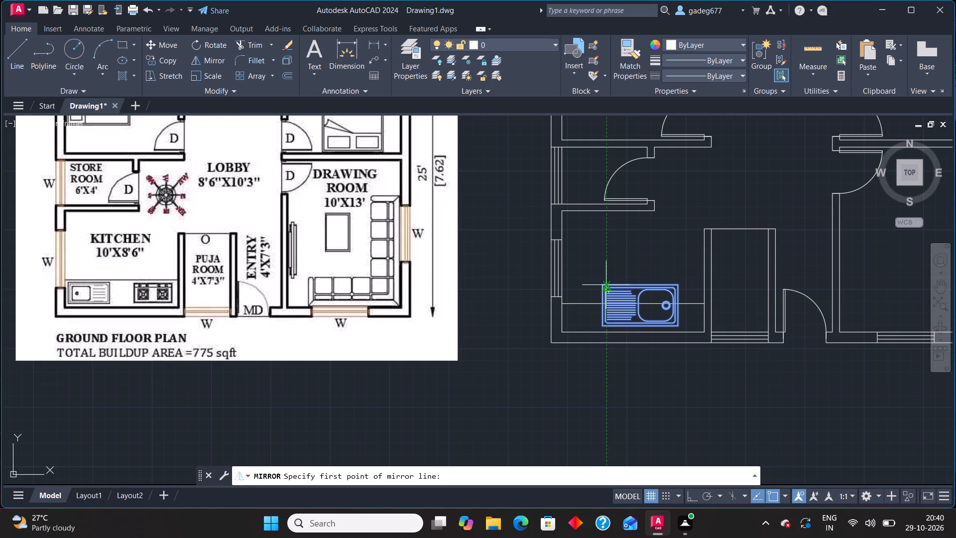
pyautogui.click(599, 285)
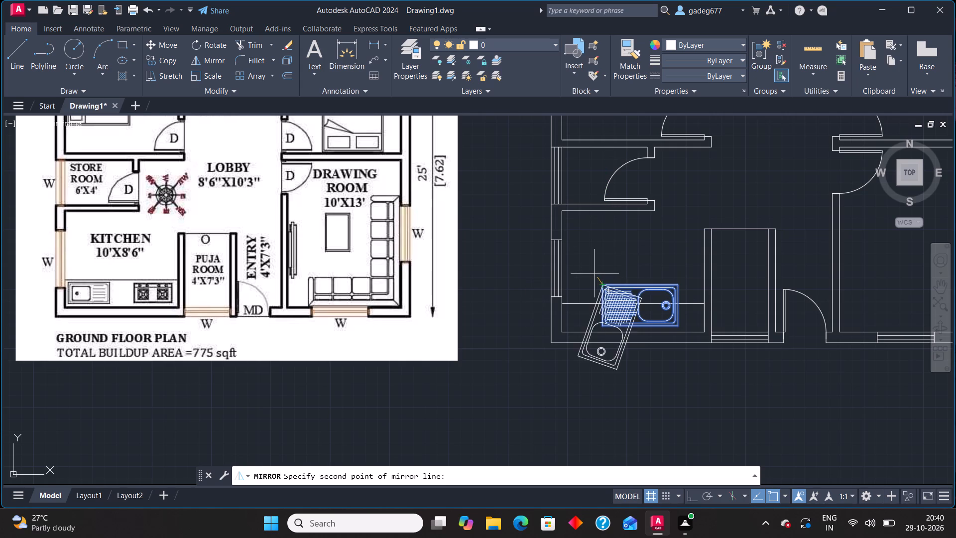
pyautogui.click(607, 269)
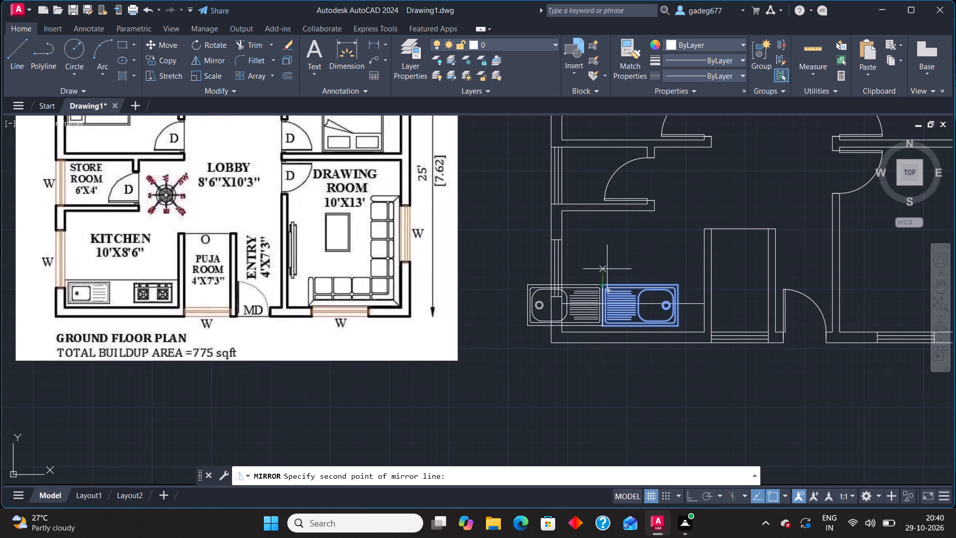
pyautogui.moveTo(607, 269); pyautogui.dragTo(602, 269)
pyautogui.doubleClick(594, 258)
pyautogui.press('space')
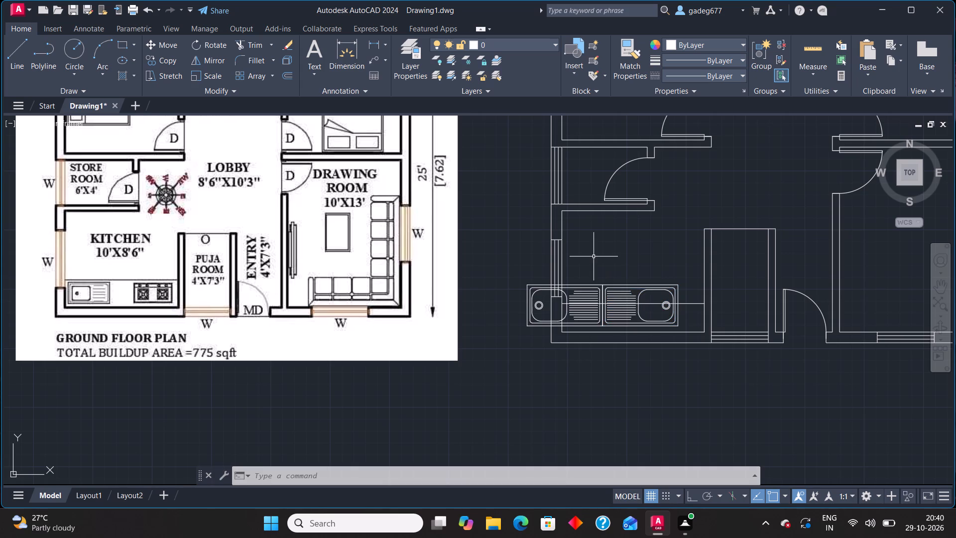
pyautogui.click(620, 292)
pyautogui.press('Delete')
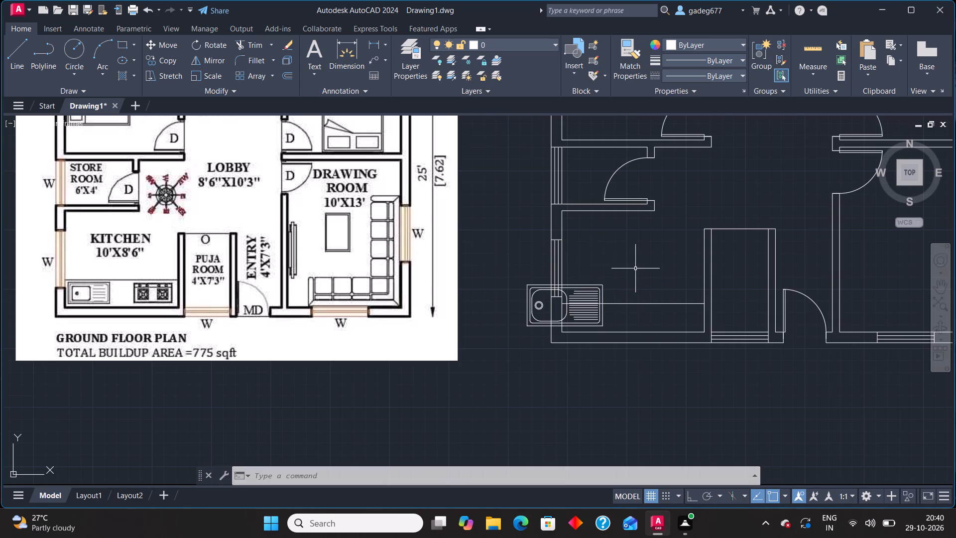
# Move the mirrored sink from across the window-side wall onto the kitchen counter, using its lower drainboard-side corner.
pyautogui.click(601, 287)
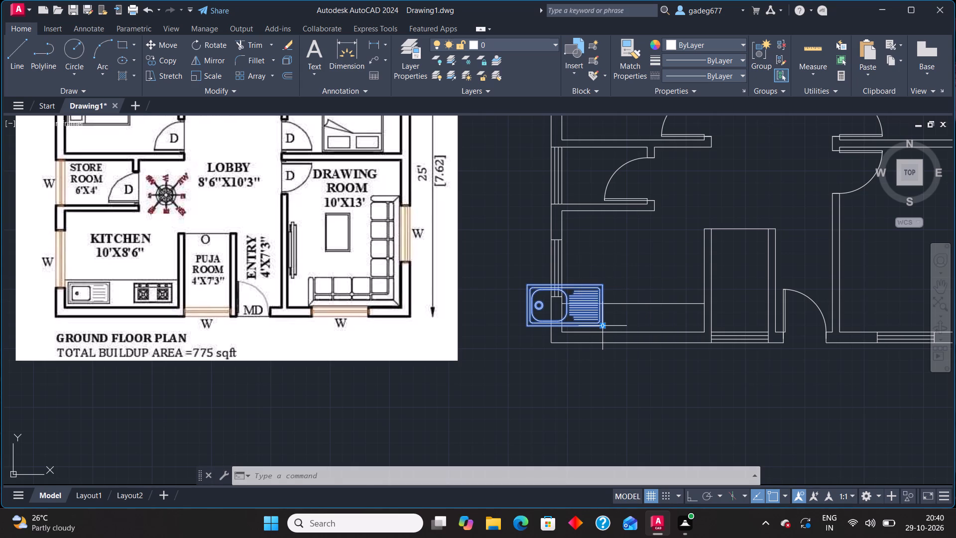
pyautogui.click(602, 325)
pyautogui.scroll(3, 631, 328)
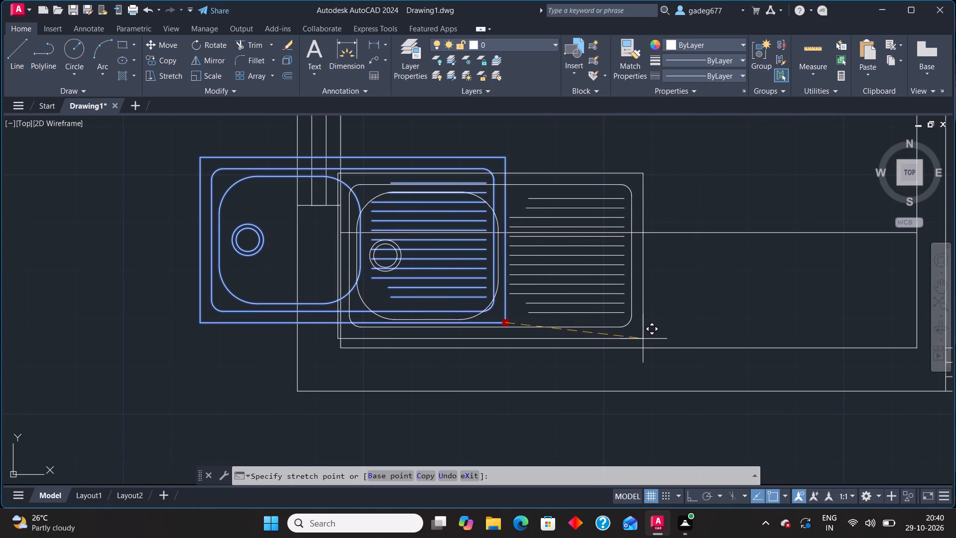
pyautogui.click(637, 340)
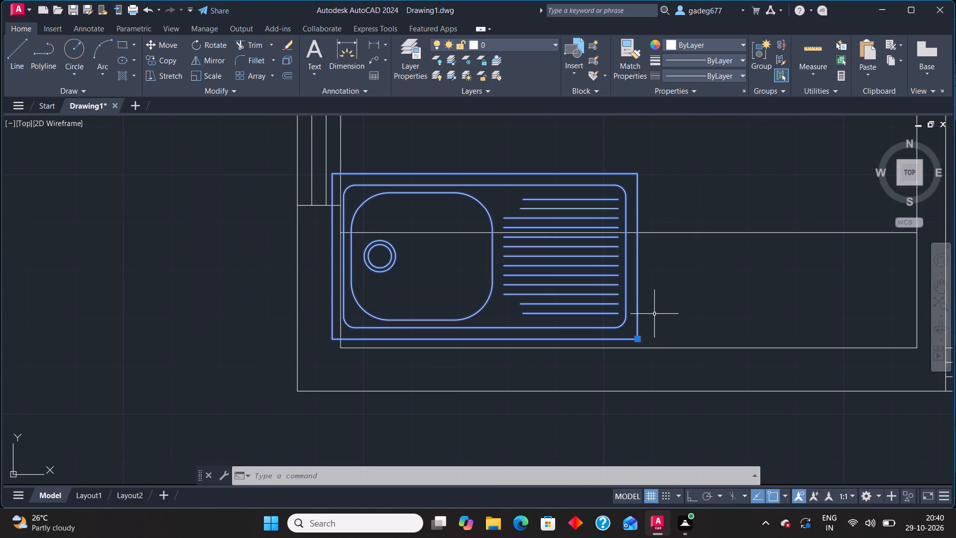
# Scale down the sink freehand about its lower drainboard-side corner so it fits within the kitchen counter's depth.
pyautogui.write('sc')
pyautogui.press('Return')
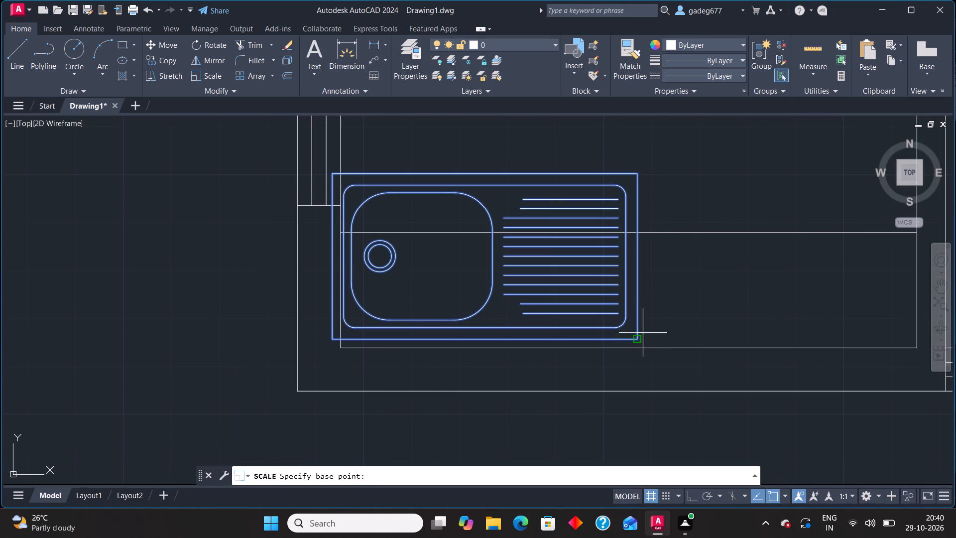
pyautogui.click(638, 338)
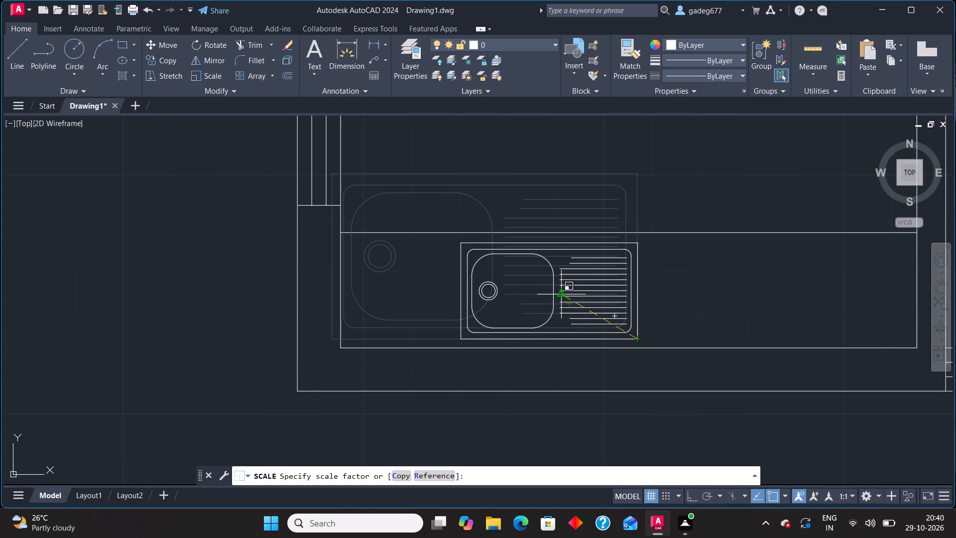
pyautogui.click(556, 295)
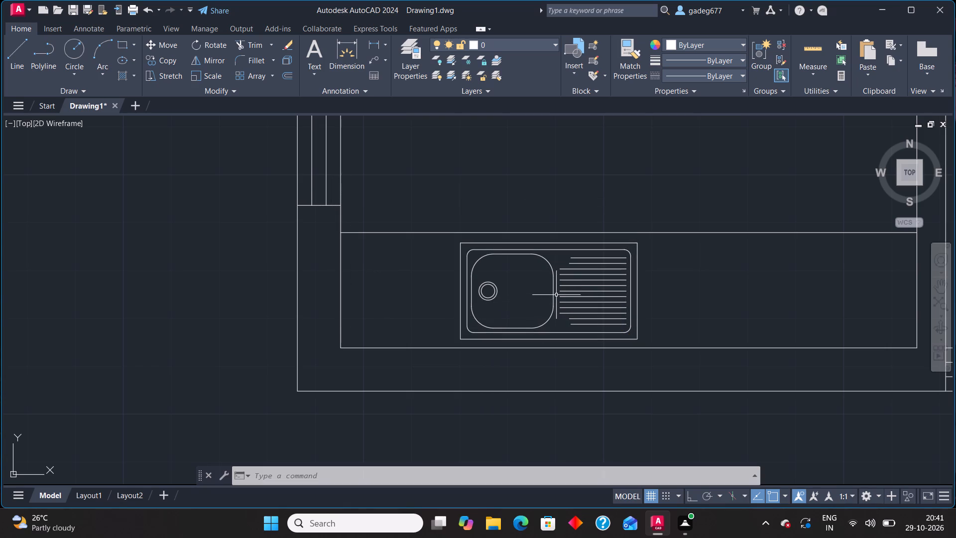
# Move the reduced sink slightly along the kitchen counter toward the window-side wall, keeping it within the counter's depth.
pyautogui.click(639, 277)
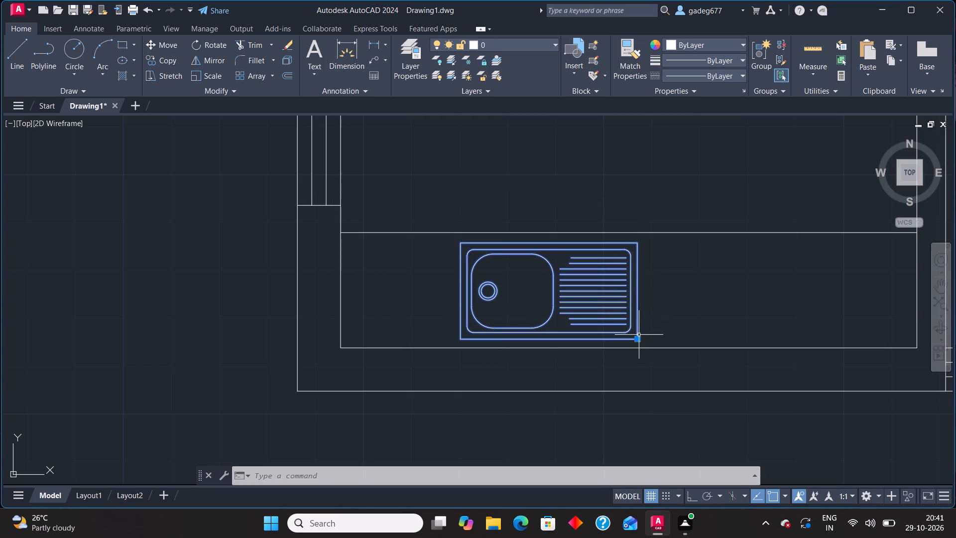
pyautogui.click(639, 338)
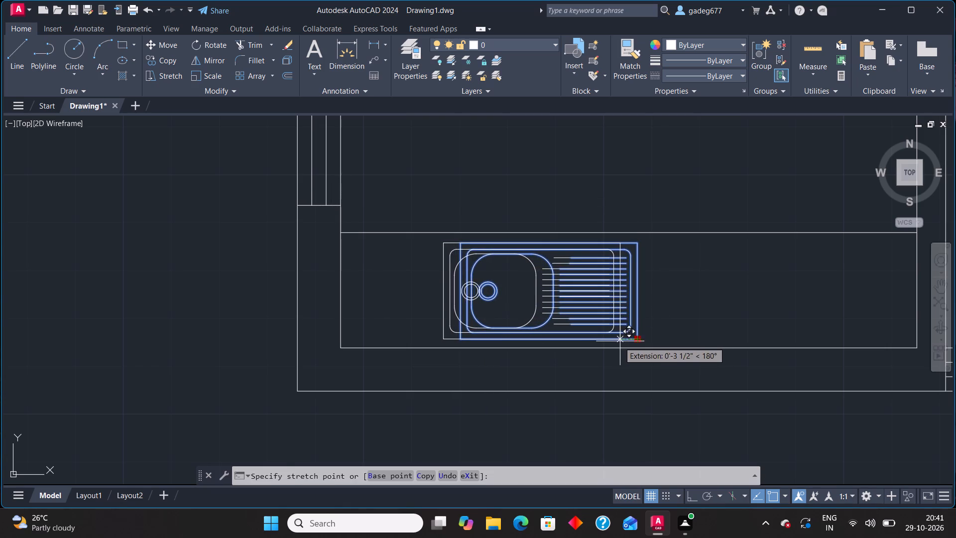
pyautogui.click(603, 344)
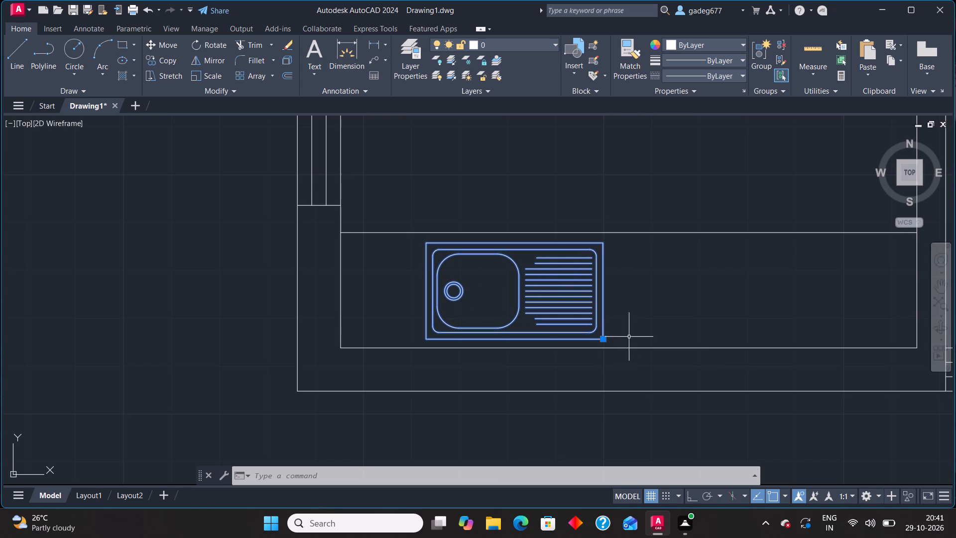
pyautogui.scroll(-2, 648, 333)
pyautogui.press('Escape')
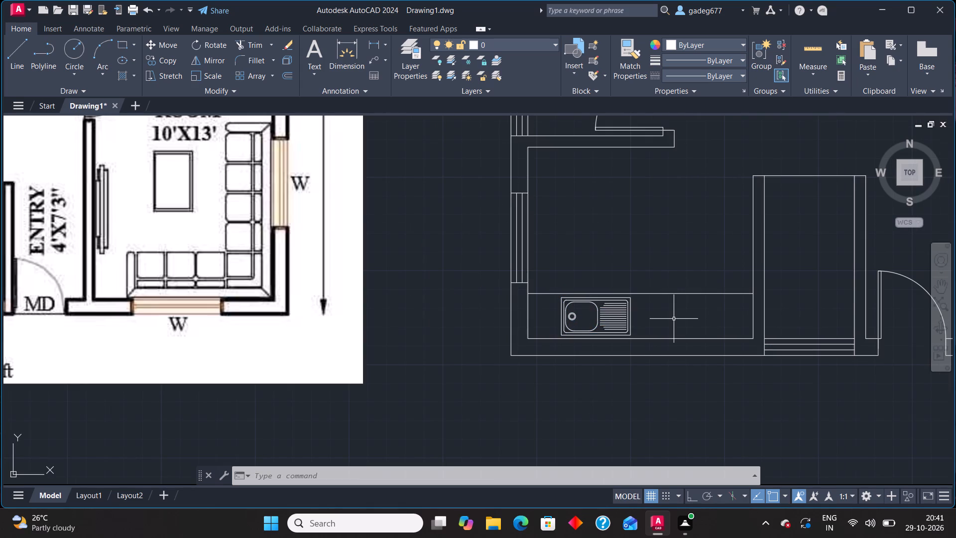
pyautogui.scroll(-1, 668, 318)
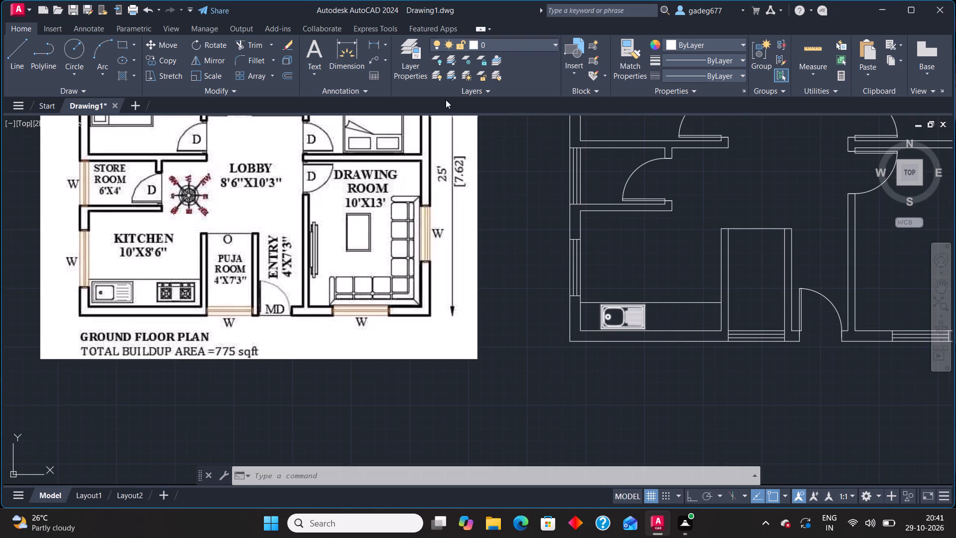
# Open DesignCenter and list the blocks stored in rangues.dwg in the BLOCKS folder.
pyautogui.hotkey('ctrl', '2')
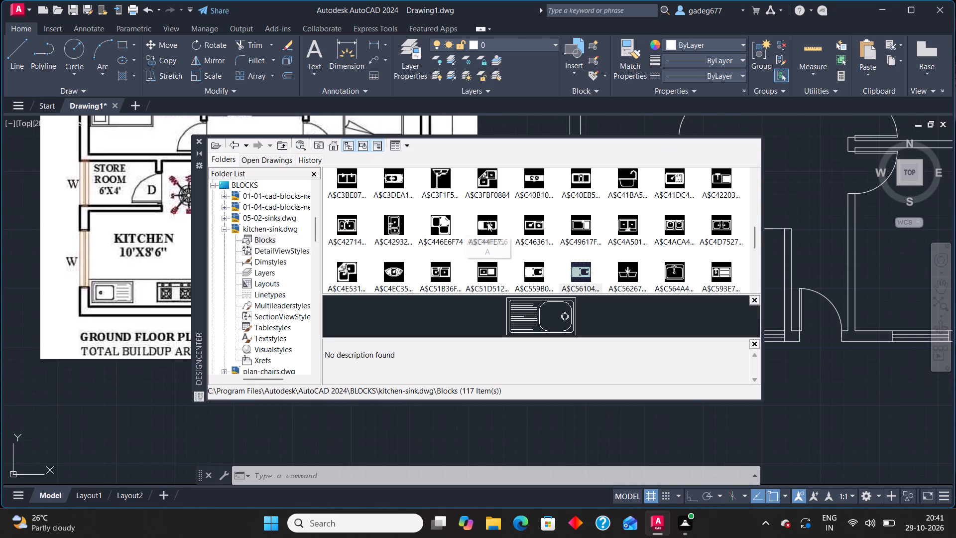
pyautogui.click(224, 229)
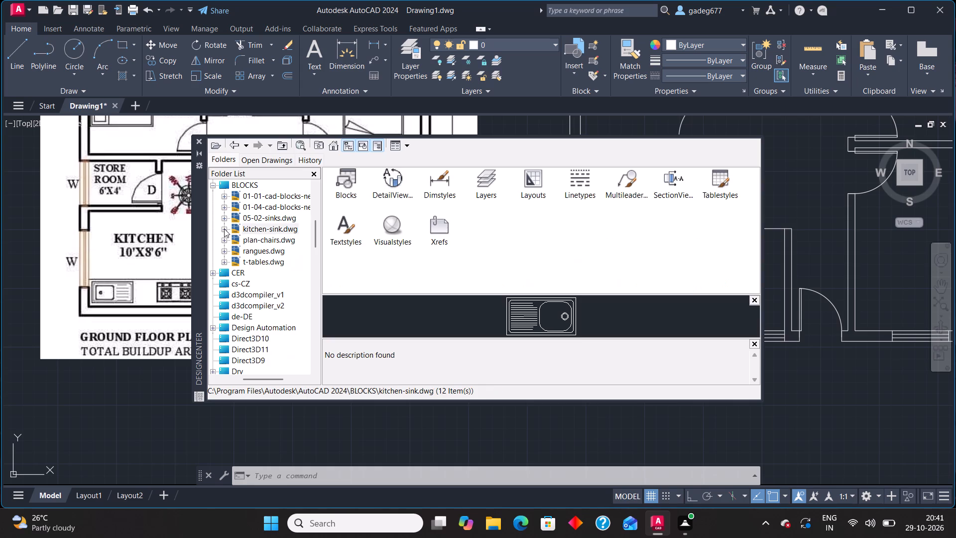
pyautogui.click(268, 254)
pyautogui.doubleClick(344, 183)
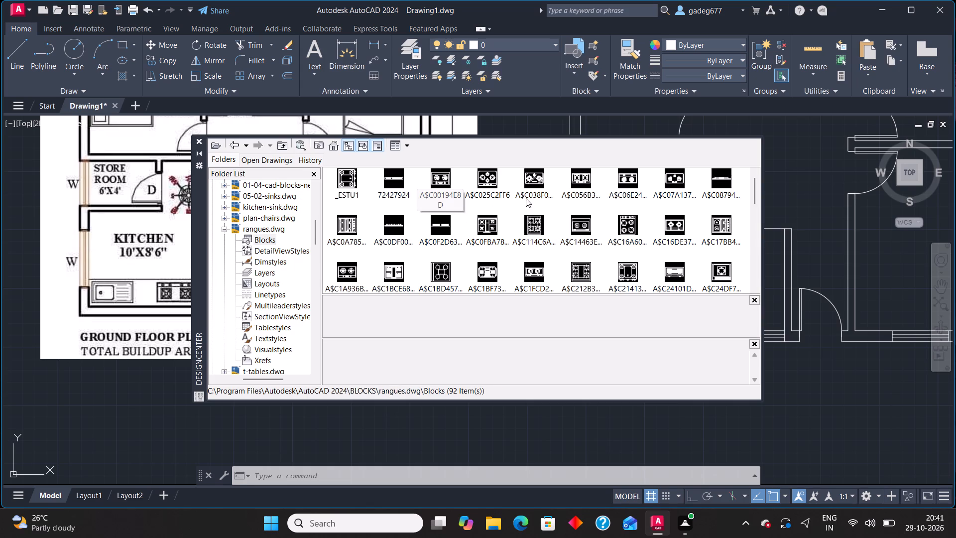
# Preview the stove blocks in rangues.dwg, comparing the two-burner plan views with the stove in the reference kitchen.
pyautogui.click(625, 179)
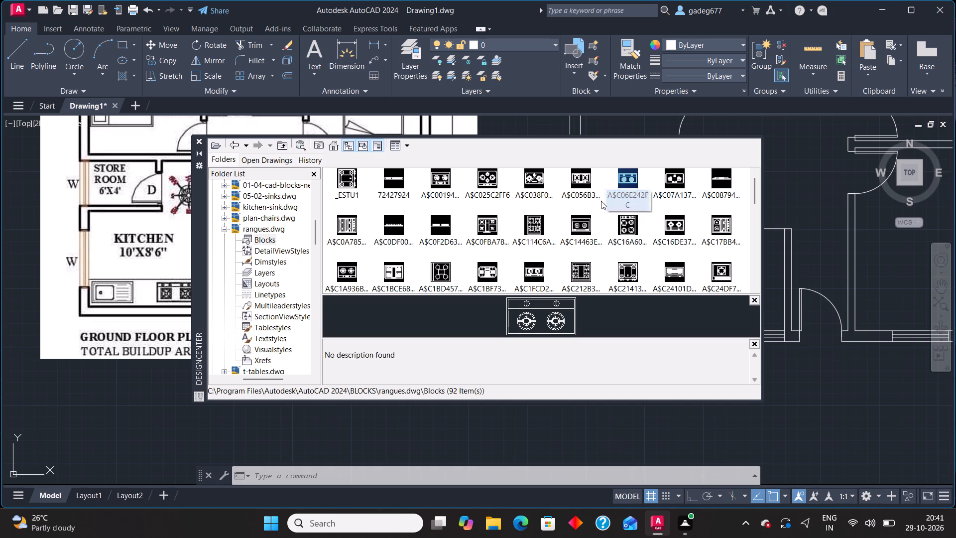
pyautogui.click(590, 223)
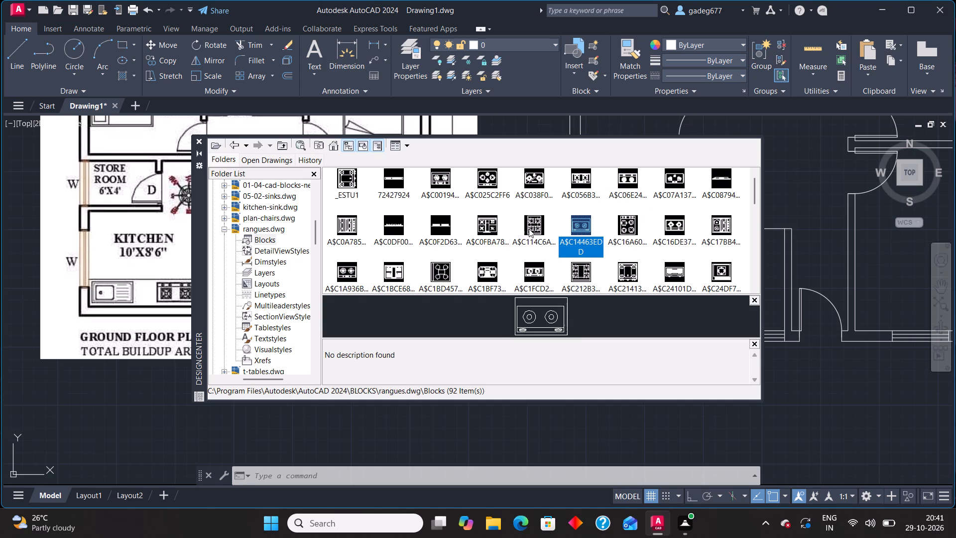
pyautogui.scroll(-1, 493, 229)
pyautogui.click(545, 202)
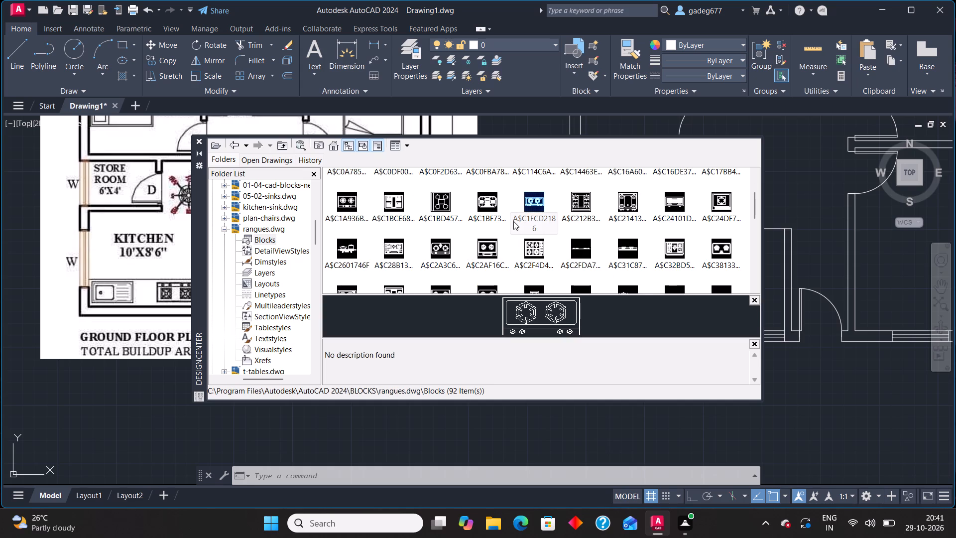
pyautogui.click(488, 250)
pyautogui.click(438, 249)
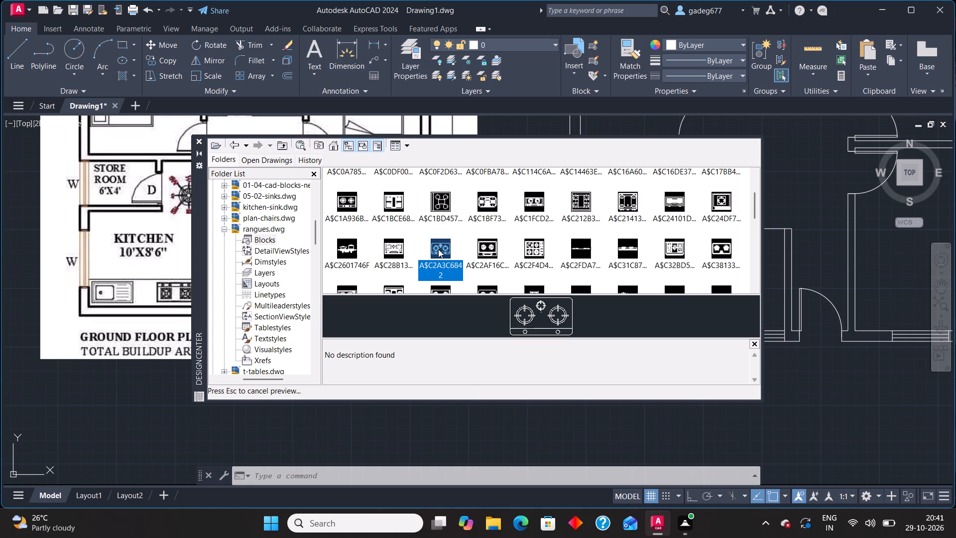
pyautogui.scroll(-2, 449, 243)
pyautogui.click(533, 242)
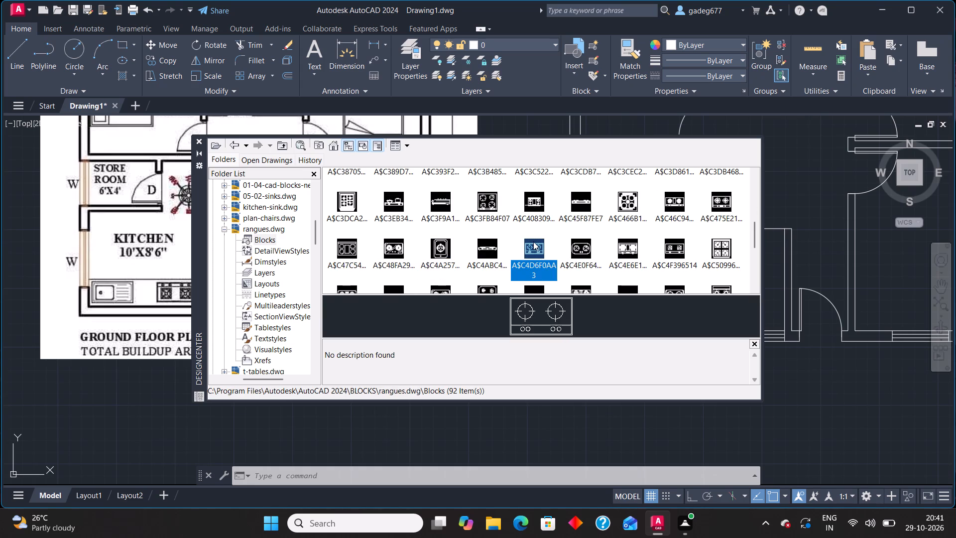
pyautogui.click(396, 253)
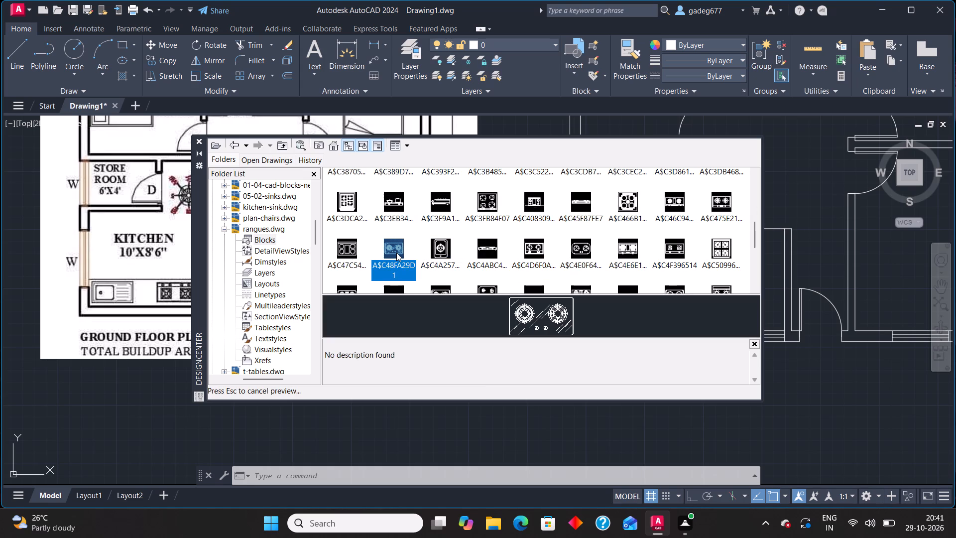
pyautogui.click(581, 243)
pyautogui.click(621, 245)
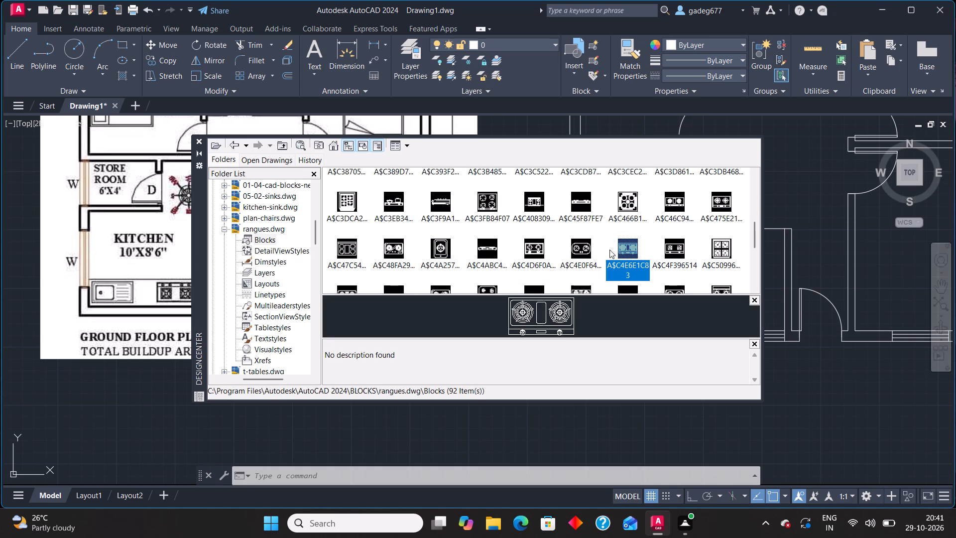
pyautogui.click(680, 249)
pyautogui.scroll(-1, 583, 252)
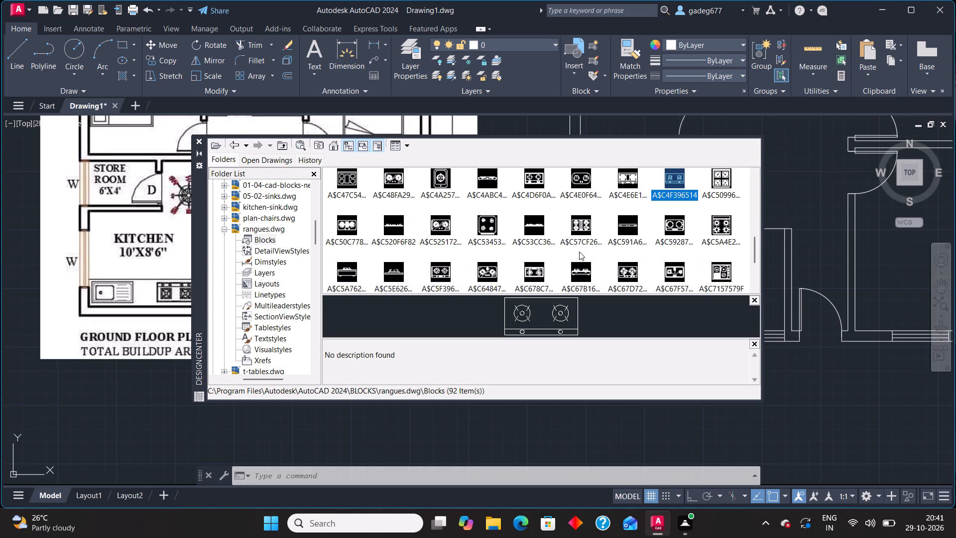
pyautogui.click(527, 266)
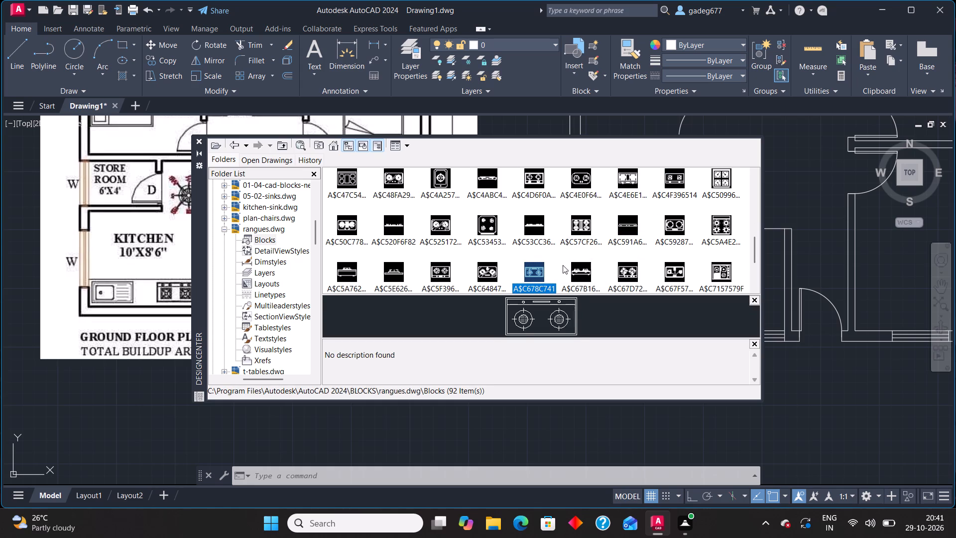
pyautogui.scroll(-2, 575, 260)
pyautogui.scroll(2, 572, 260)
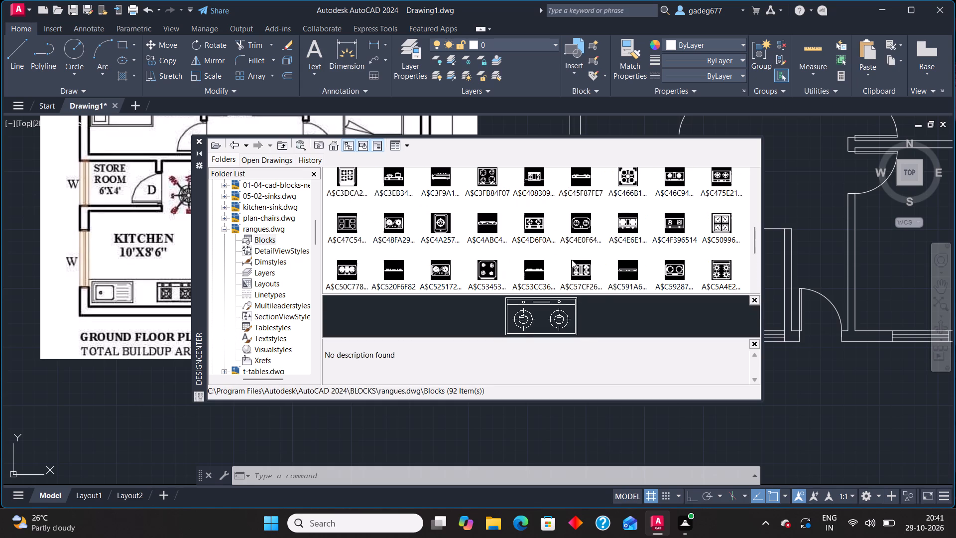
pyautogui.scroll(-2, 571, 260)
pyautogui.click(352, 228)
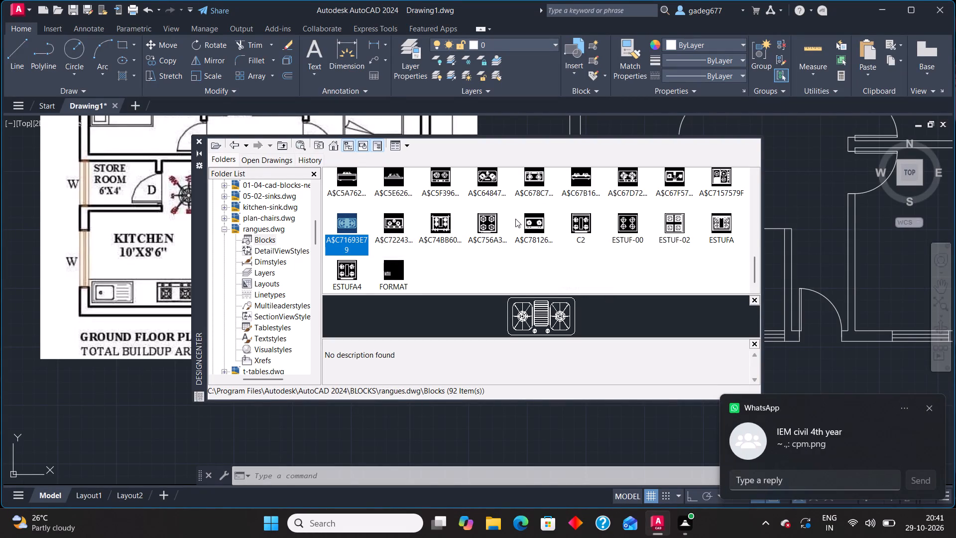
pyautogui.click(543, 223)
pyautogui.scroll(2, 532, 236)
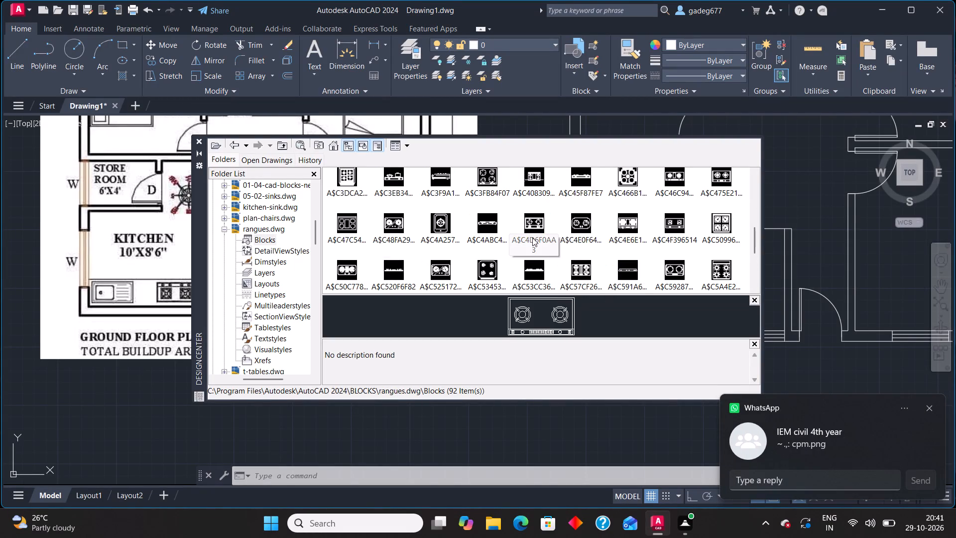
pyautogui.scroll(-1, 532, 238)
pyautogui.click(484, 249)
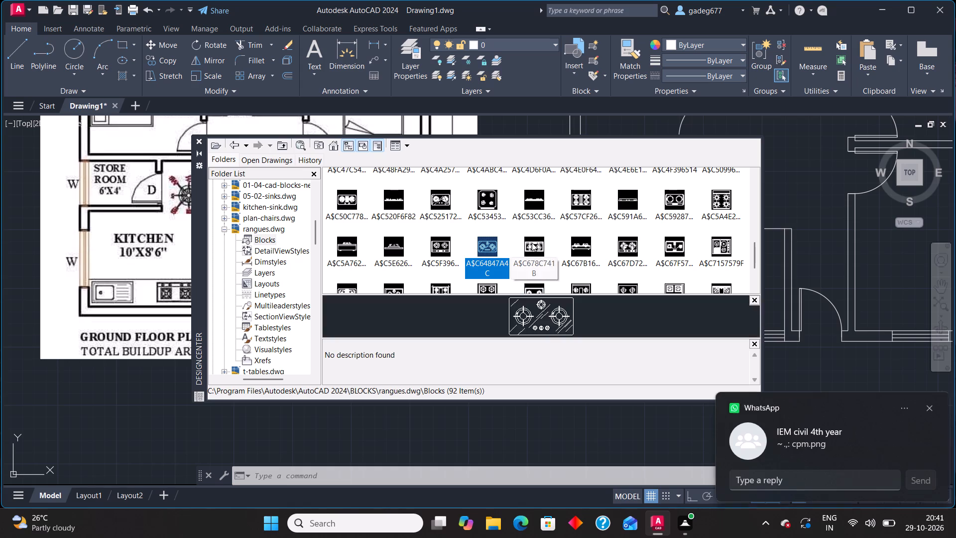
pyautogui.click(532, 243)
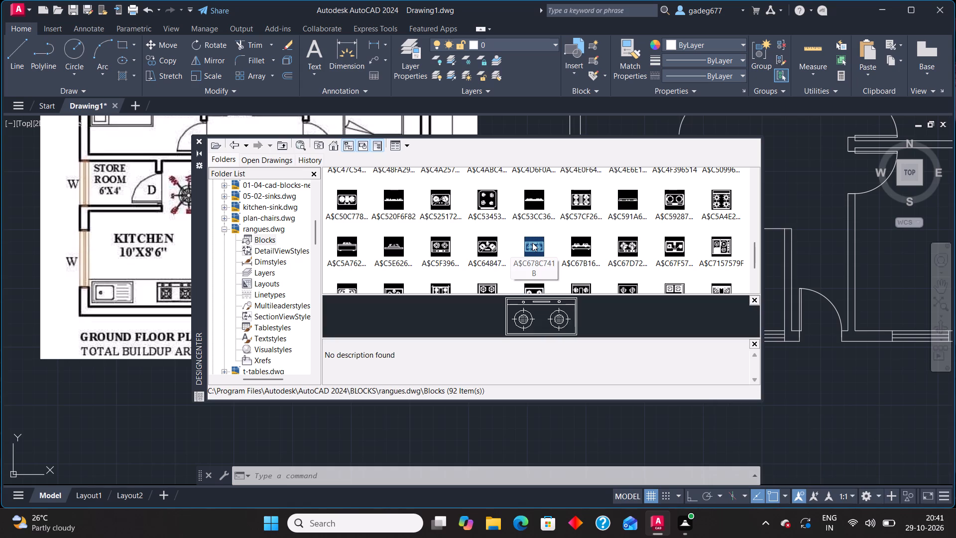
pyautogui.click(637, 244)
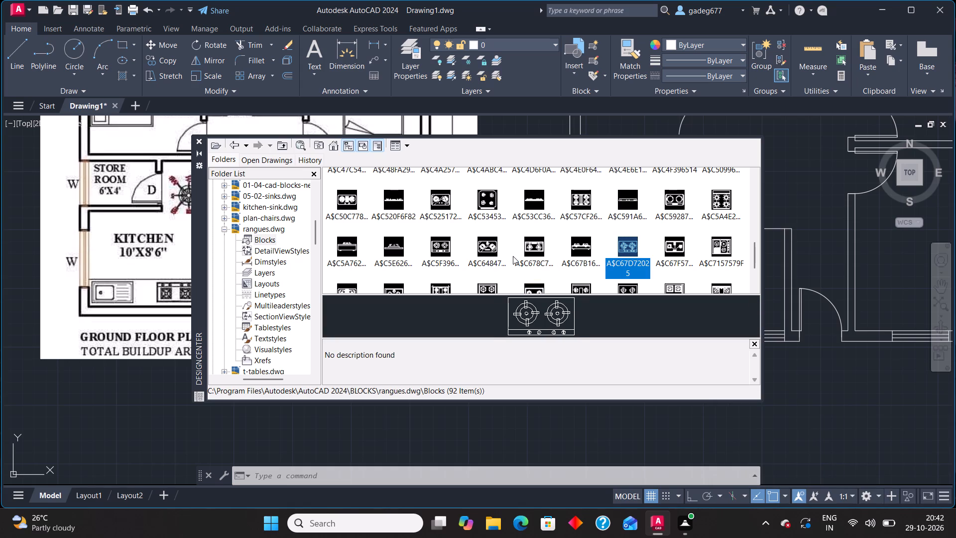
pyautogui.scroll(2, 511, 247)
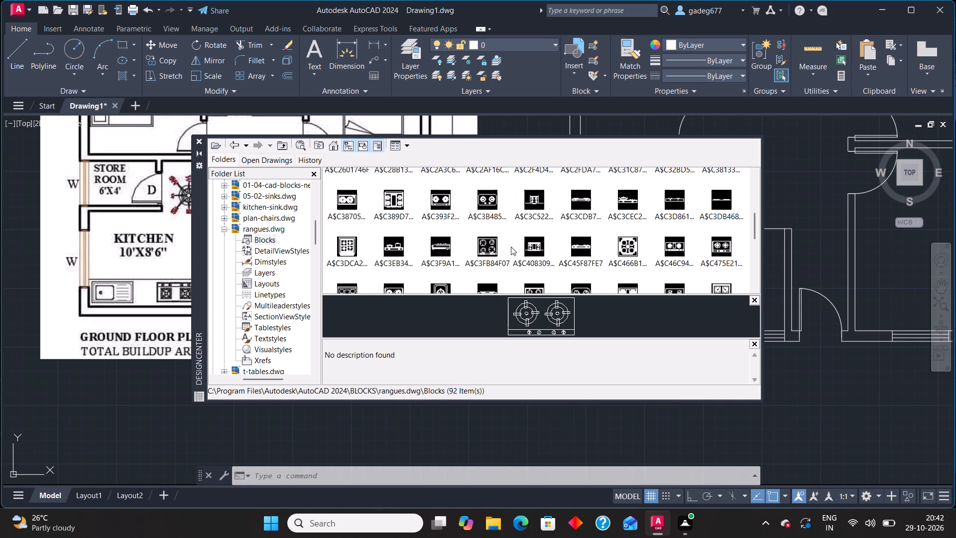
pyautogui.click(353, 208)
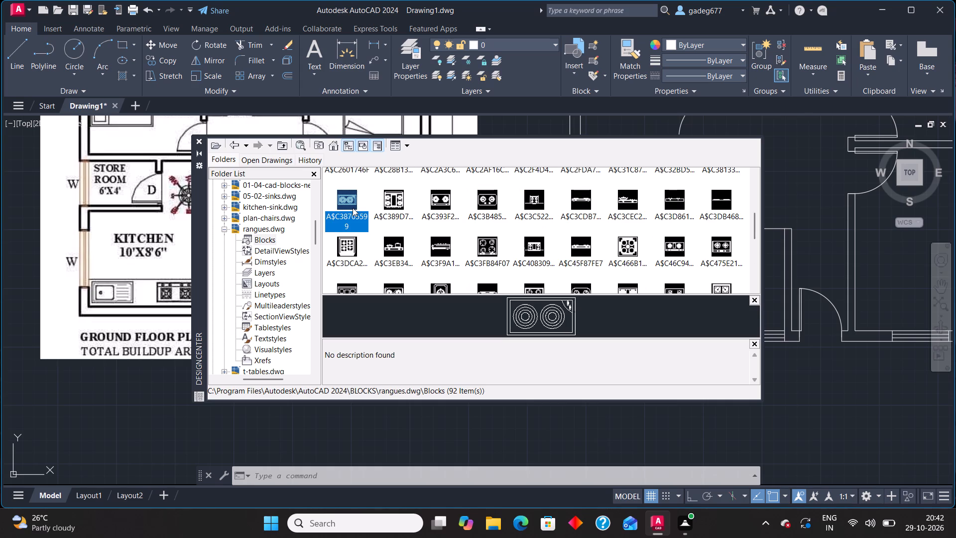
pyautogui.click(437, 193)
pyautogui.click(481, 193)
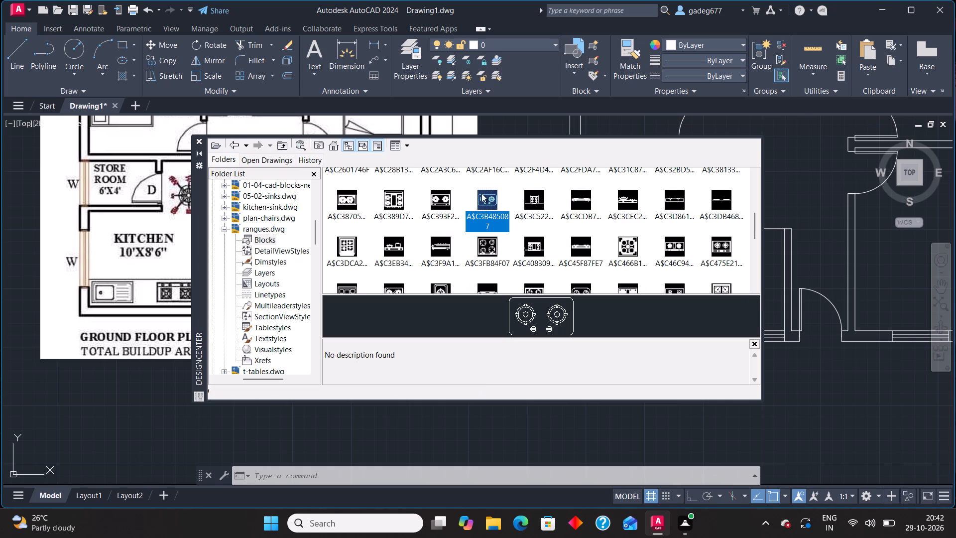
pyautogui.click(580, 208)
pyautogui.click(623, 199)
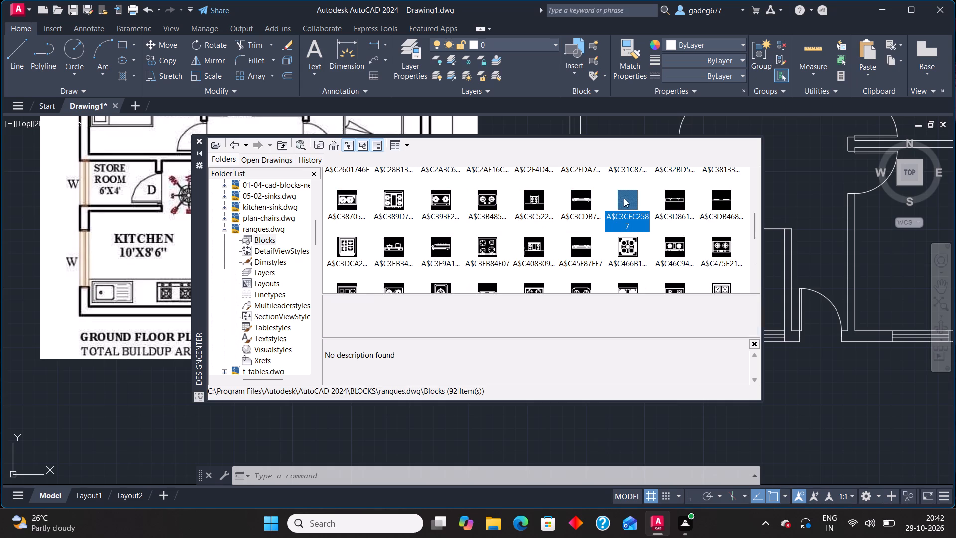
pyautogui.scroll(-2, 570, 225)
pyautogui.click(540, 243)
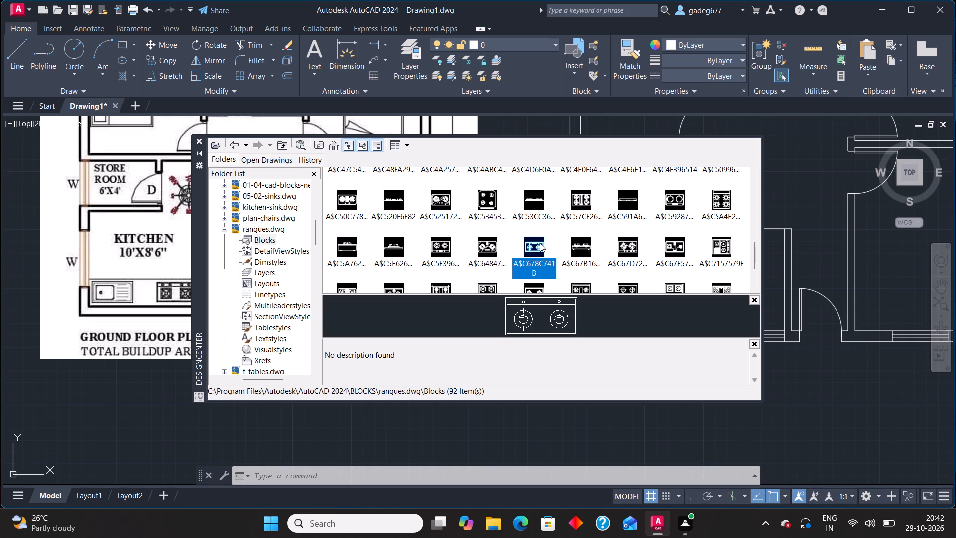
pyautogui.click(577, 241)
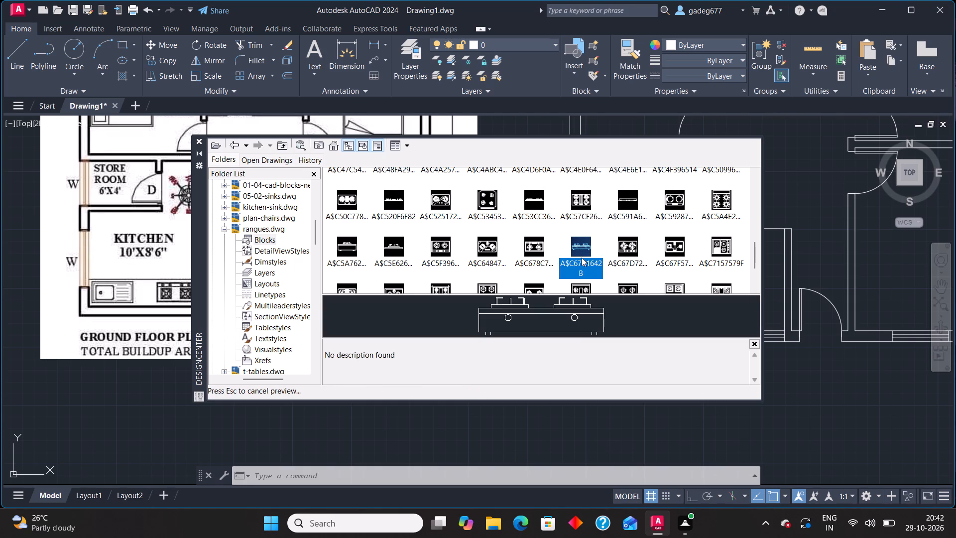
pyautogui.scroll(-2, 582, 258)
pyautogui.click(576, 232)
# Insert the two-burner stove block A$C7812624E at scale 1 and rotation 0 on the kitchen counter, near the puja room wall.
pyautogui.click(538, 223)
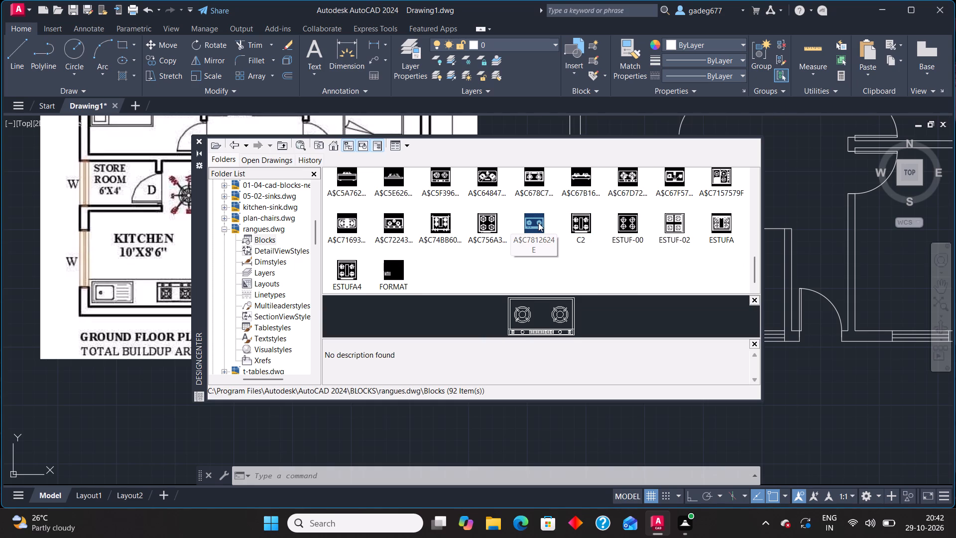
pyautogui.doubleClick(538, 223)
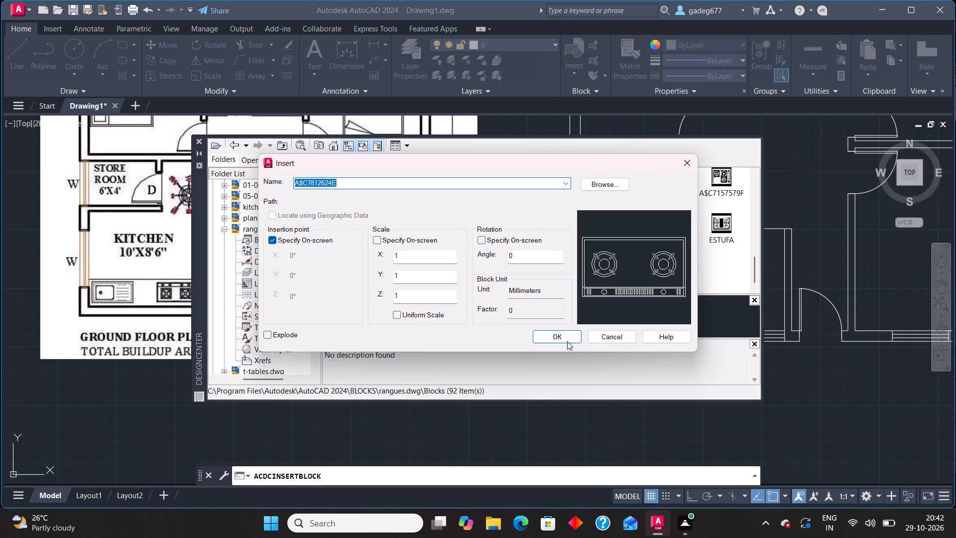
pyautogui.click(571, 334)
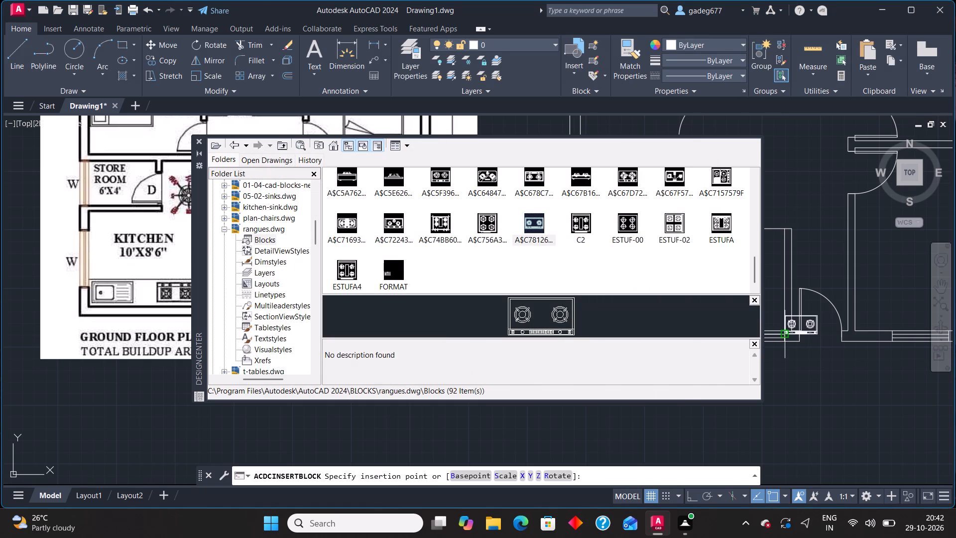
pyautogui.moveTo(808, 367); pyautogui.dragTo(947, 342, button='middle')
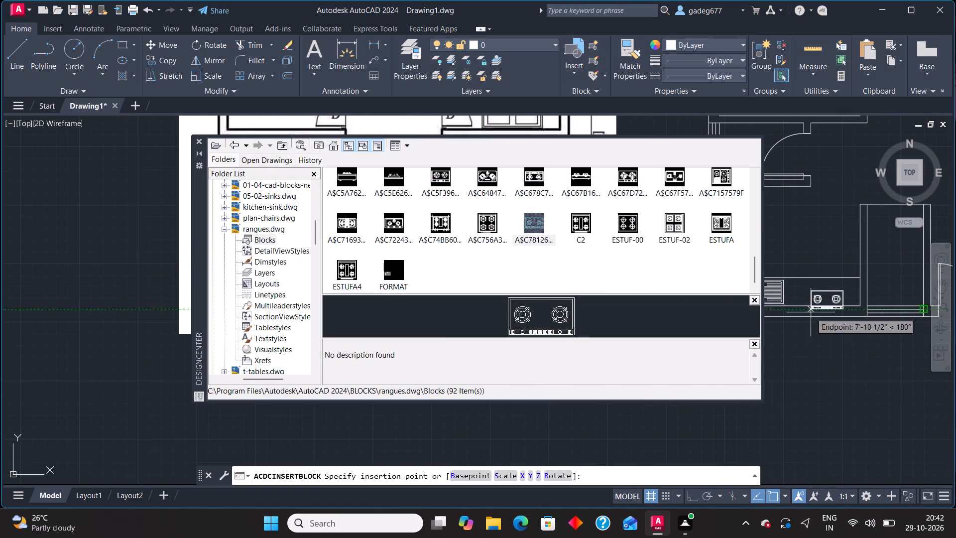
pyautogui.scroll(2, 808, 302)
pyautogui.click(805, 302)
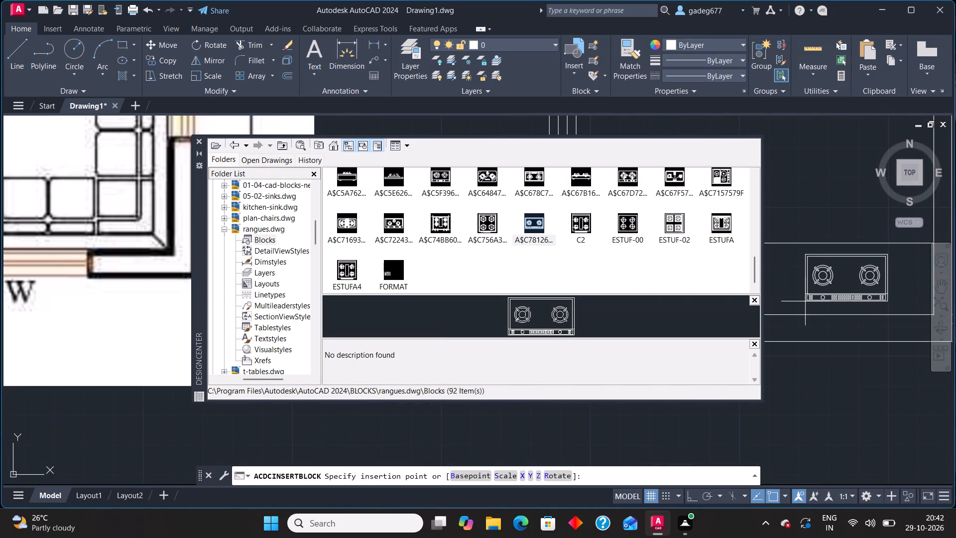
# Rotate the stove block about 180° around its centre so its control strip faces the kitchen interior, and close DesignCenter.
pyautogui.click(791, 246)
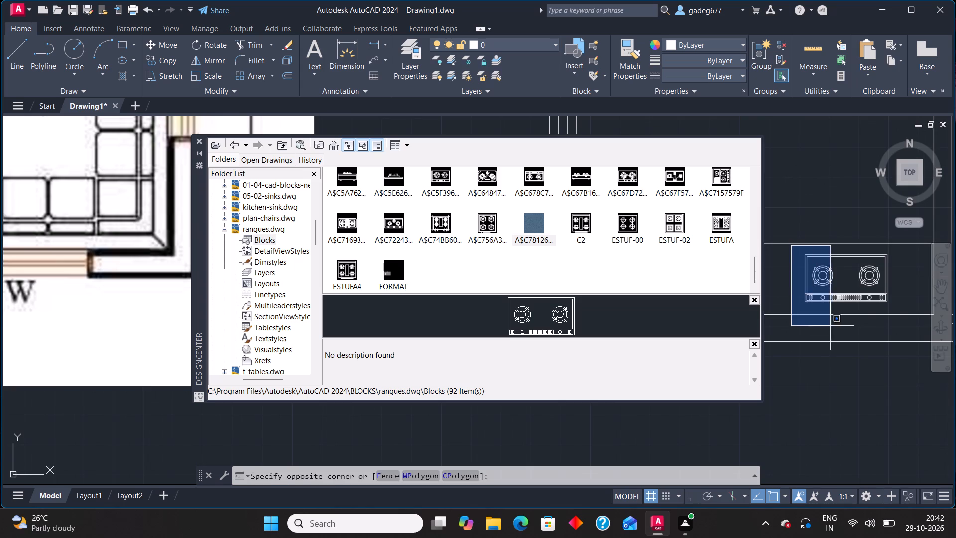
pyautogui.click(923, 325)
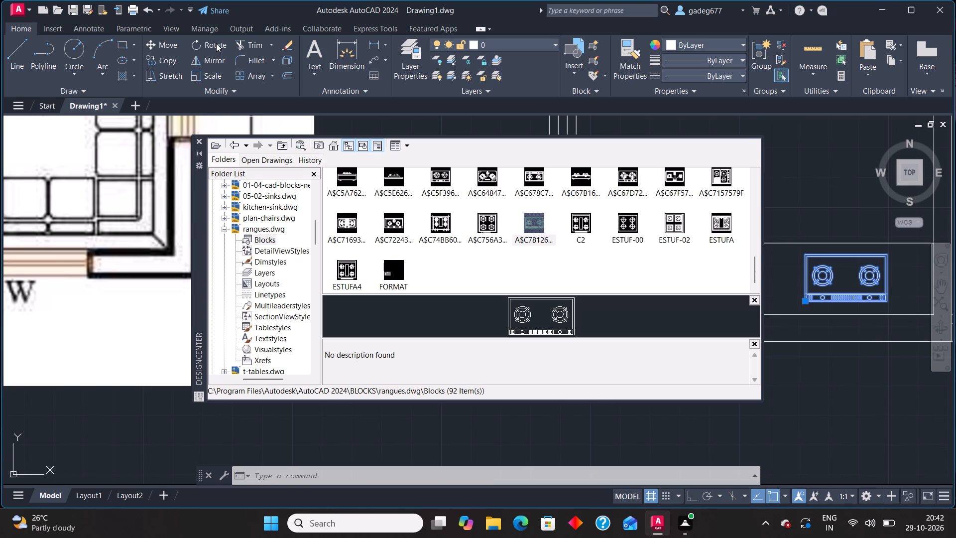
pyautogui.click(216, 43)
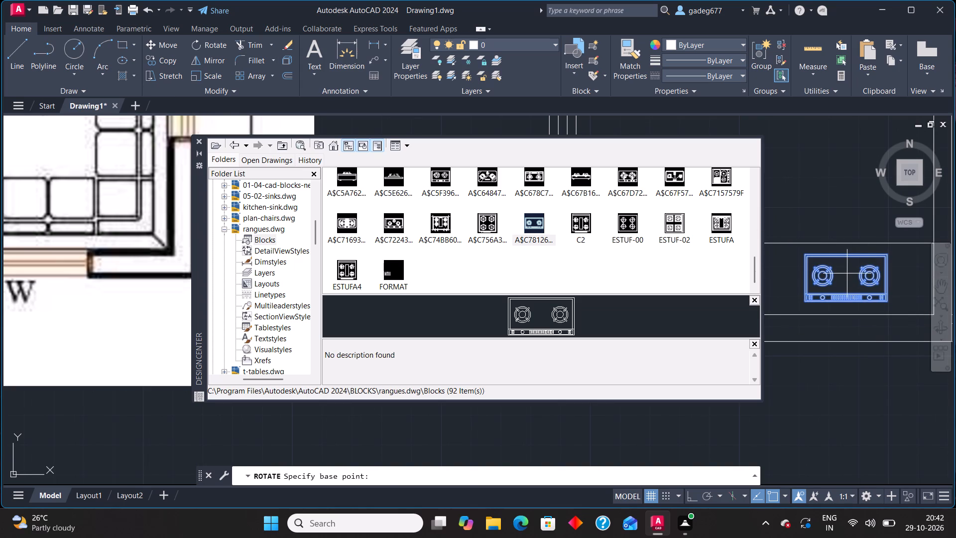
pyautogui.click(847, 276)
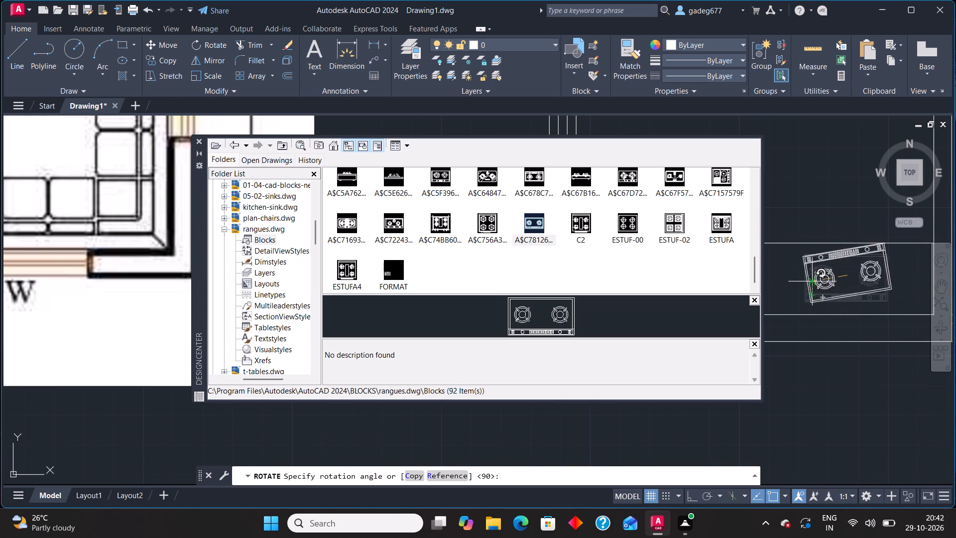
pyautogui.click(806, 276)
pyautogui.scroll(-1, 782, 303)
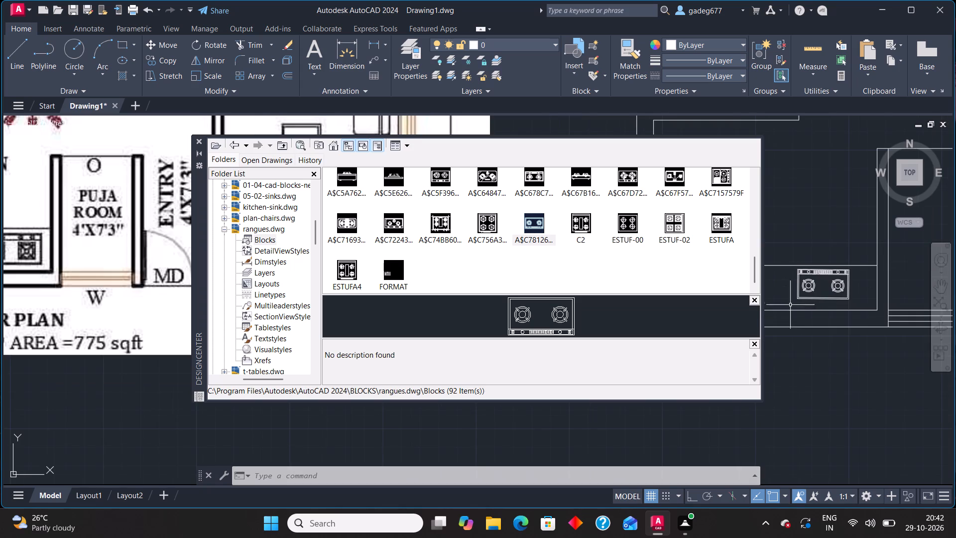
pyautogui.click(199, 139)
# Move the stove block slightly toward the sink and centre it better within the kitchen counter's depth.
pyautogui.moveTo(720, 379); pyautogui.dragTo(418, 406, button='middle')
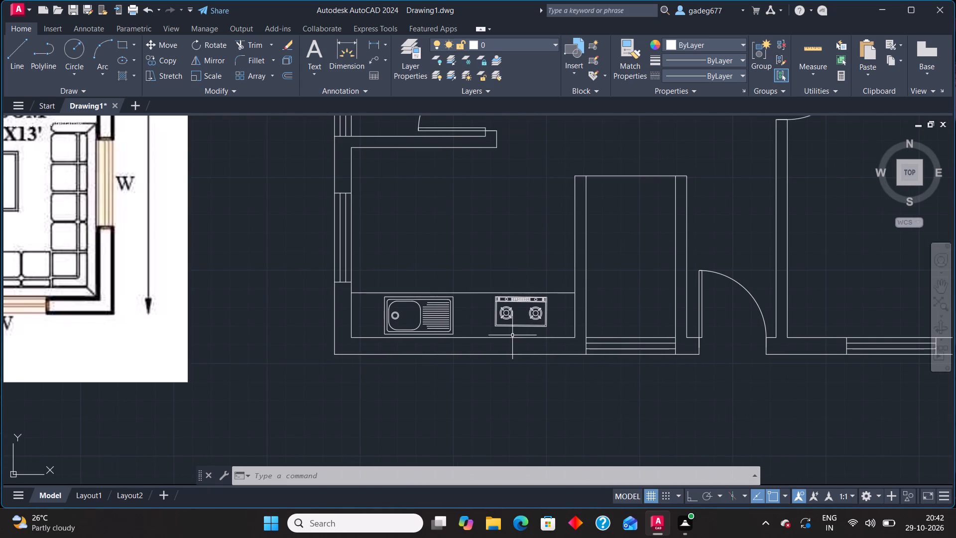
pyautogui.scroll(1, 513, 334)
pyautogui.click(513, 323)
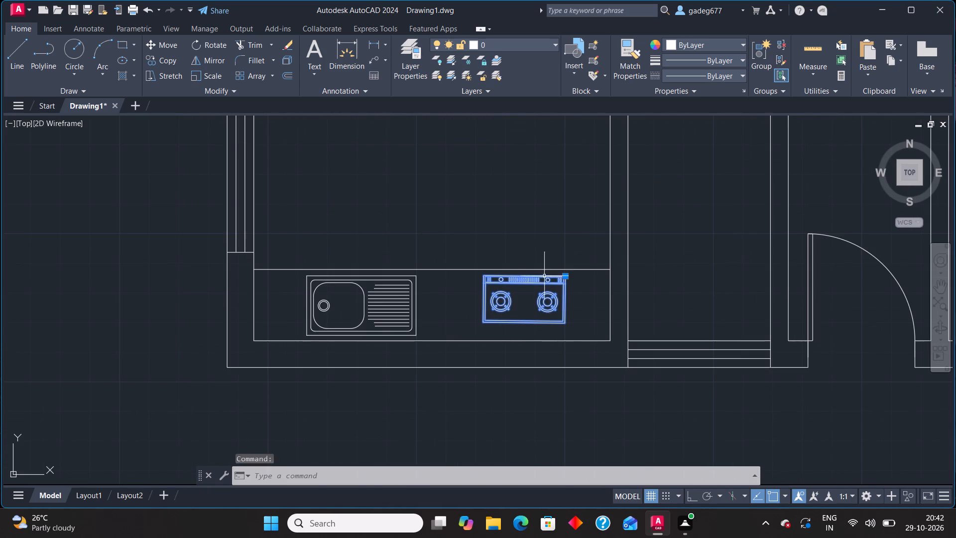
pyautogui.click(565, 277)
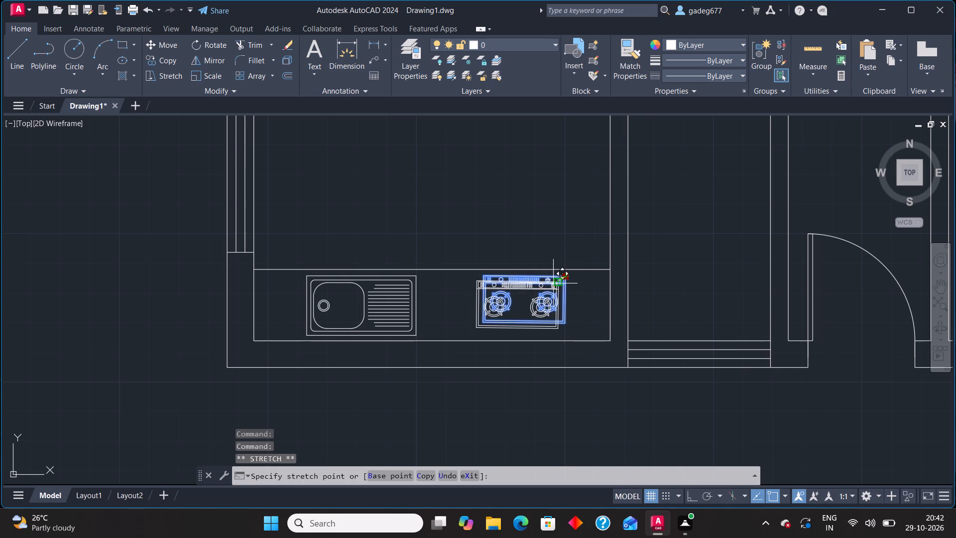
pyautogui.click(553, 284)
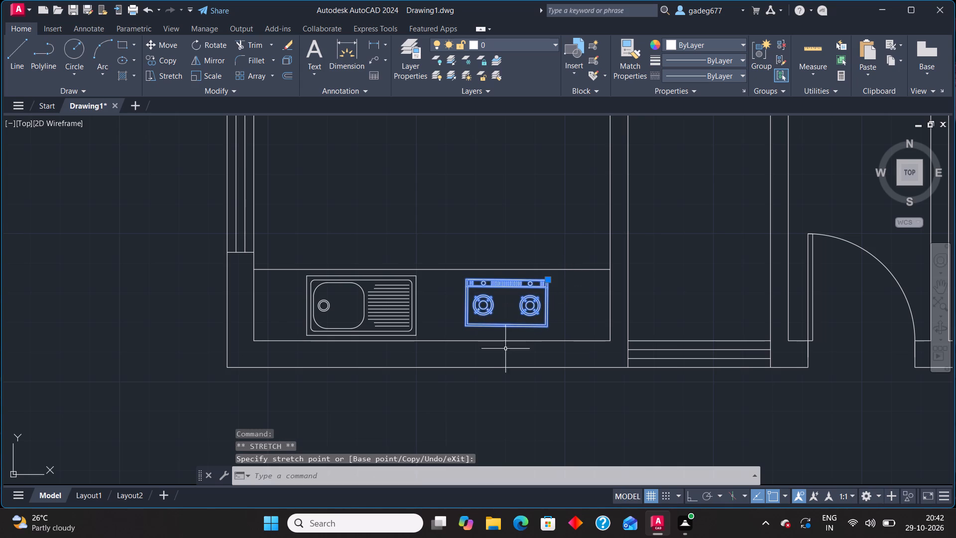
pyautogui.scroll(-1, 470, 374)
pyautogui.press('Escape')
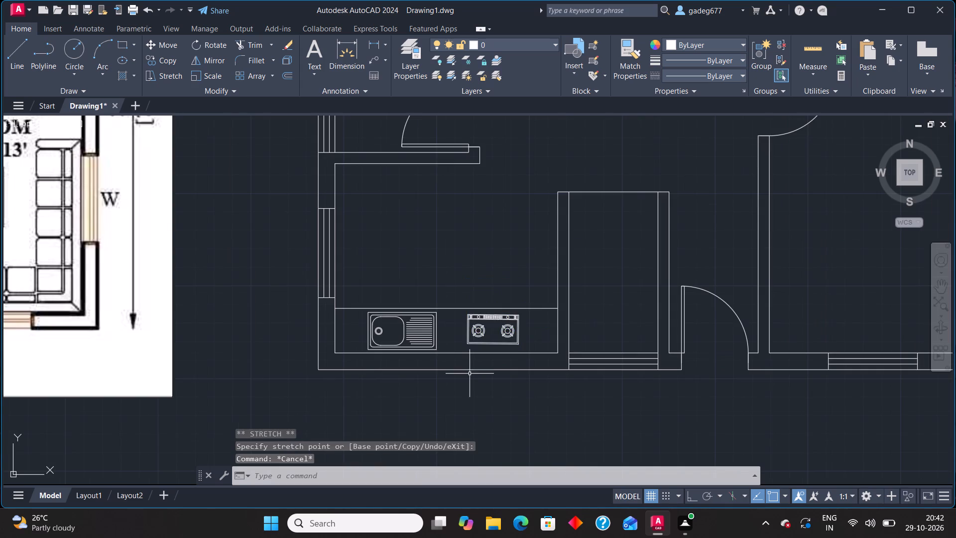
# Reopen DesignCenter and list the blocks stored in 01-04-cad-blocks-net-sofas.dwg in the BLOCKS folder.
pyautogui.scroll(-1, 470, 374)
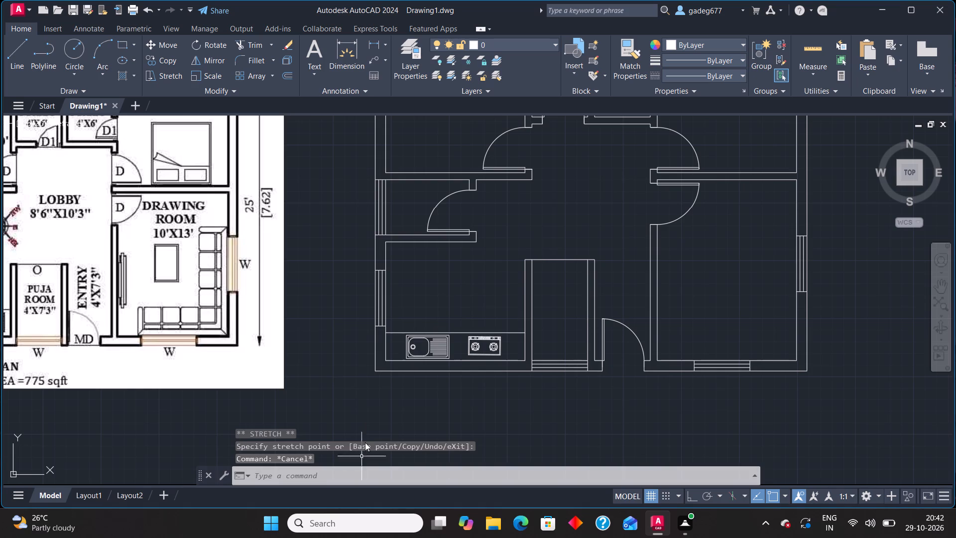
pyautogui.hotkey('ctrl', '2')
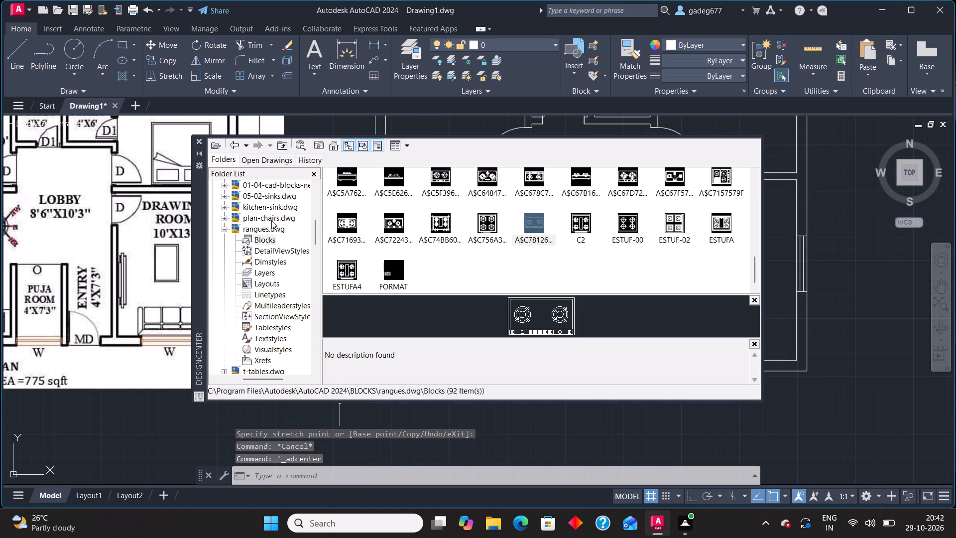
pyautogui.click(227, 232)
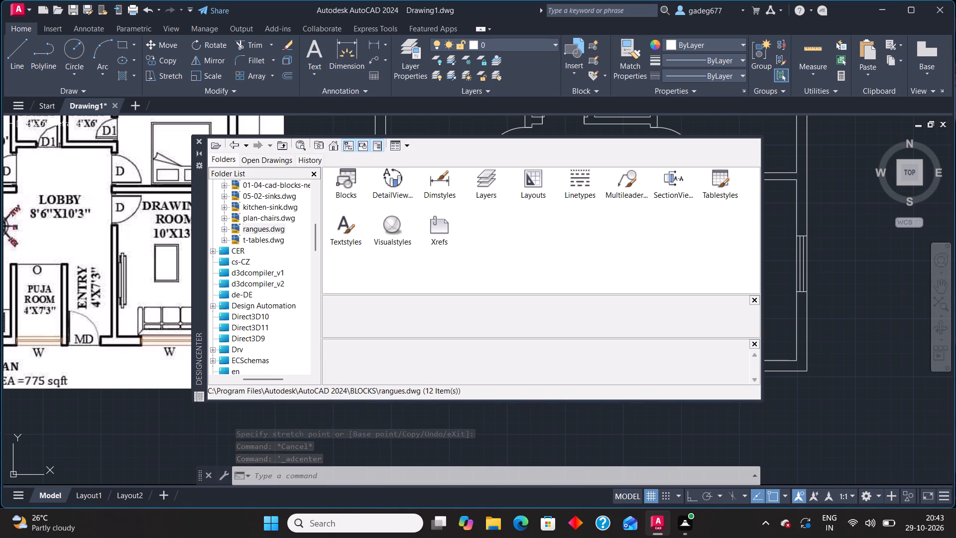
pyautogui.click(246, 218)
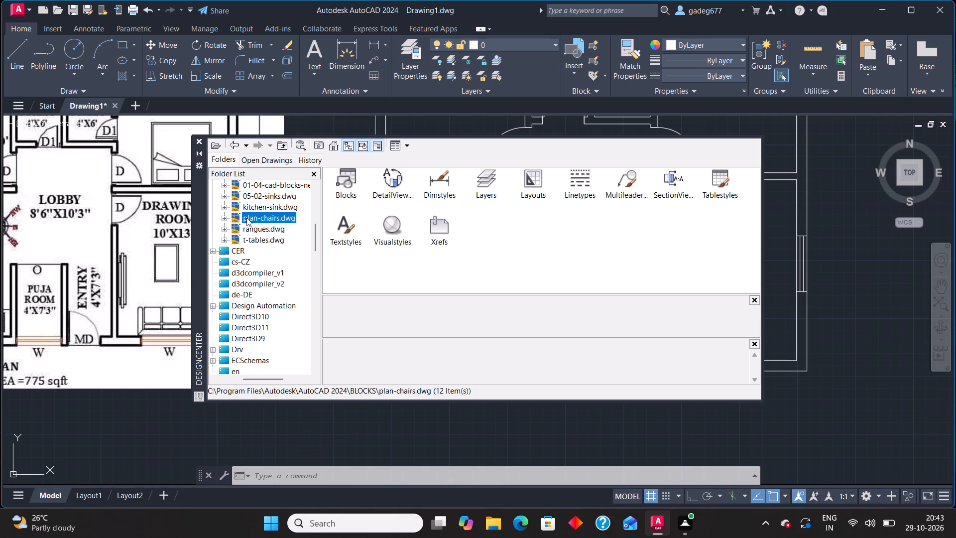
pyautogui.scroll(1, 248, 205)
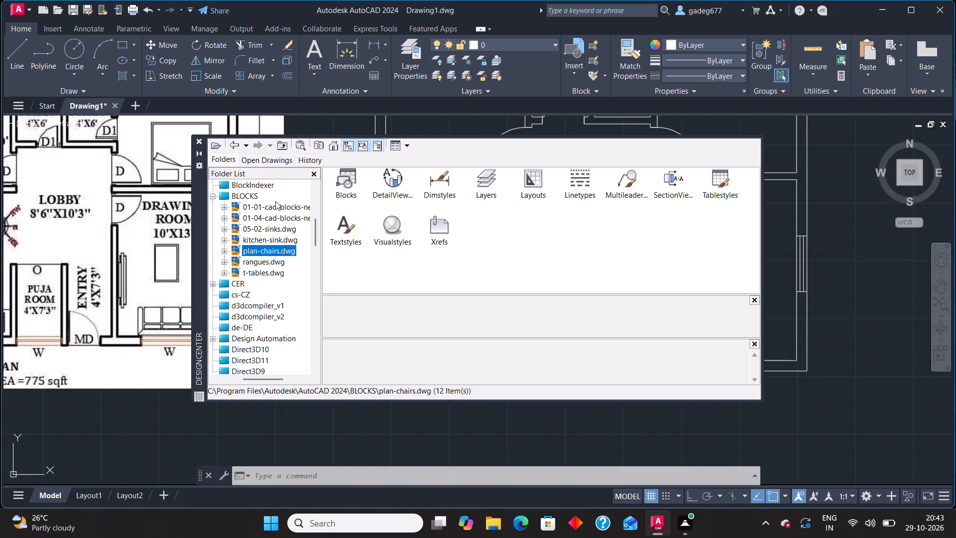
pyautogui.click(271, 217)
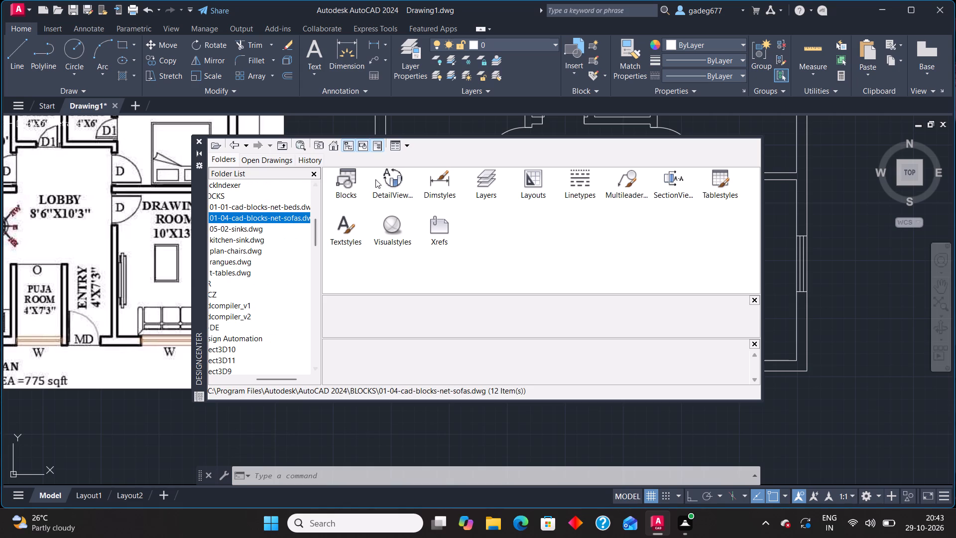
pyautogui.doubleClick(348, 179)
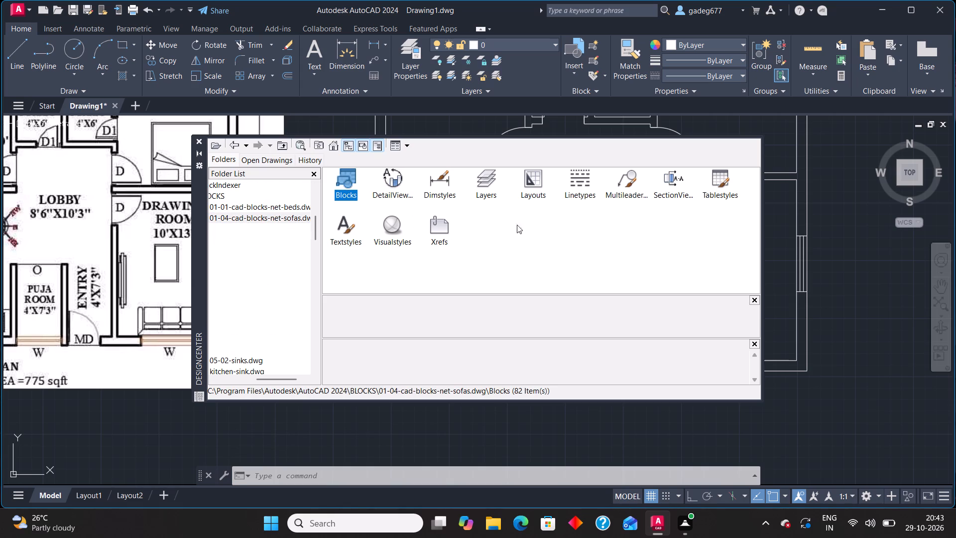
# Insert the L-shaped sofa block A$C2AFA021D at scale 1 and rotation 0 in the empty space east of the house plan.
pyautogui.click(671, 274)
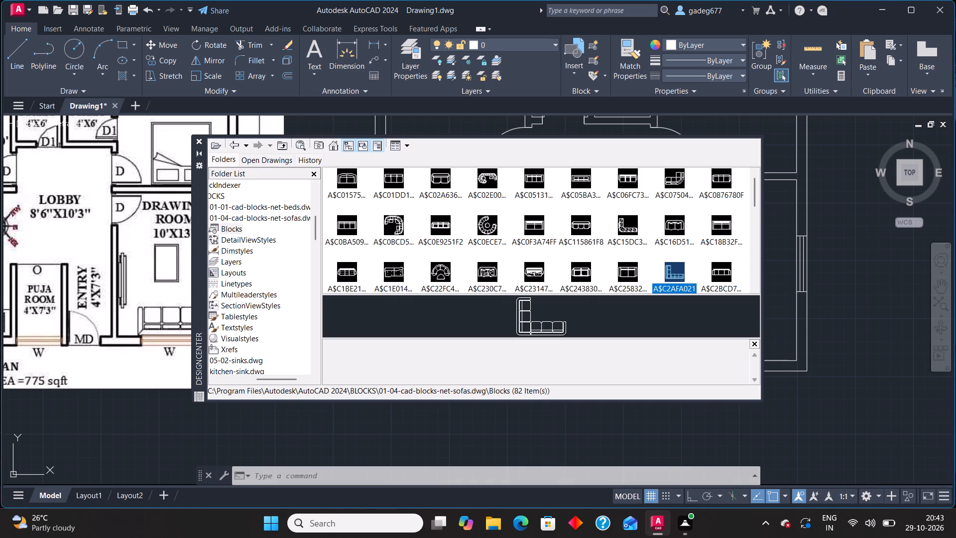
pyautogui.moveTo(126, 283); pyautogui.dragTo(123, 284, button='middle')
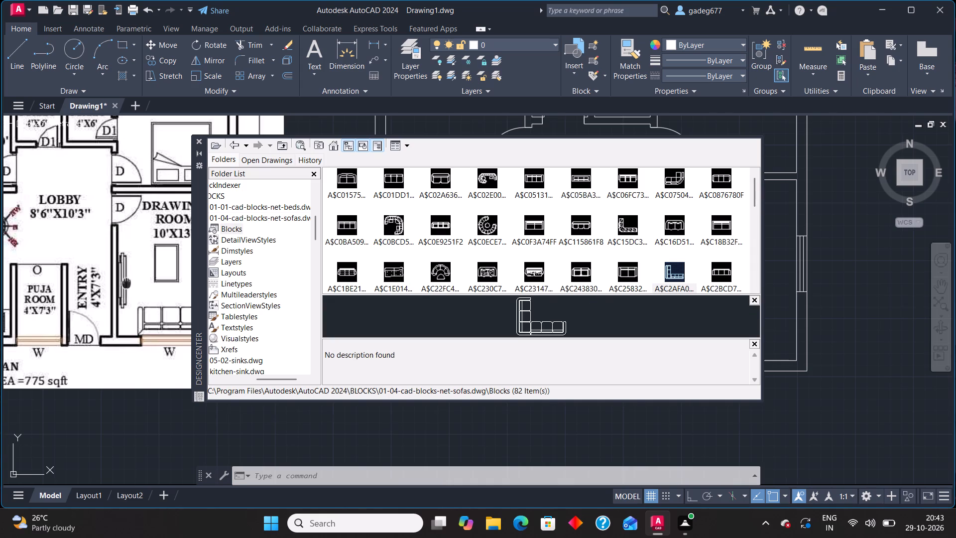
pyautogui.moveTo(123, 284); pyautogui.dragTo(32, 276, button='middle')
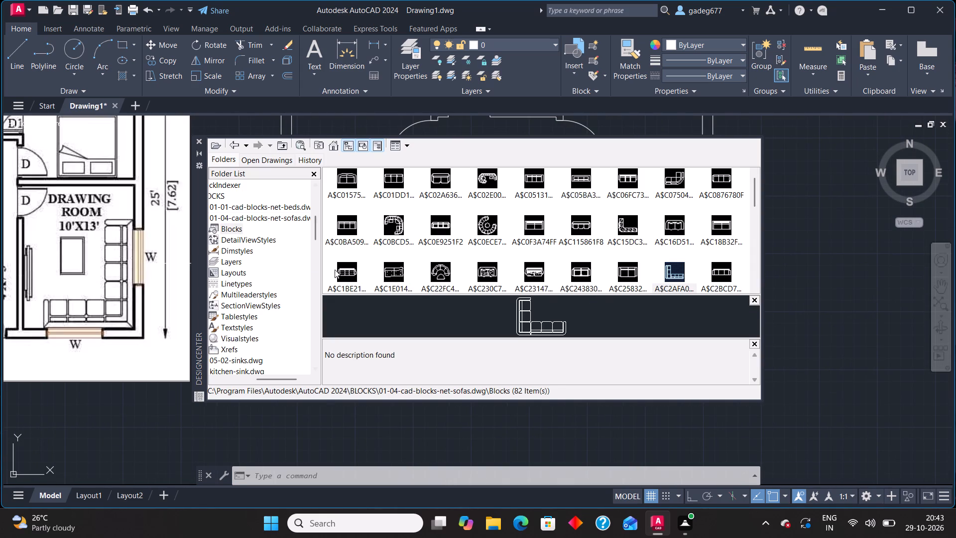
pyautogui.doubleClick(674, 268)
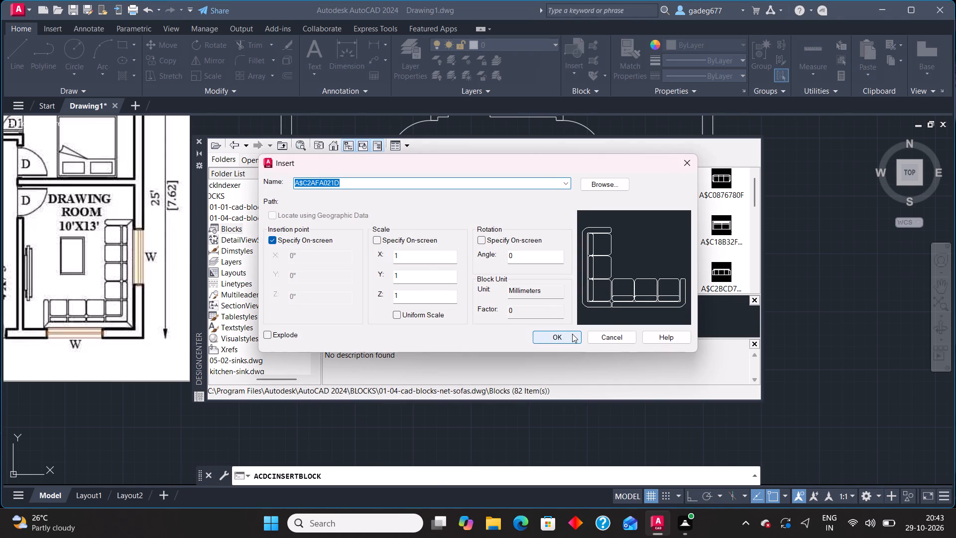
pyautogui.click(572, 334)
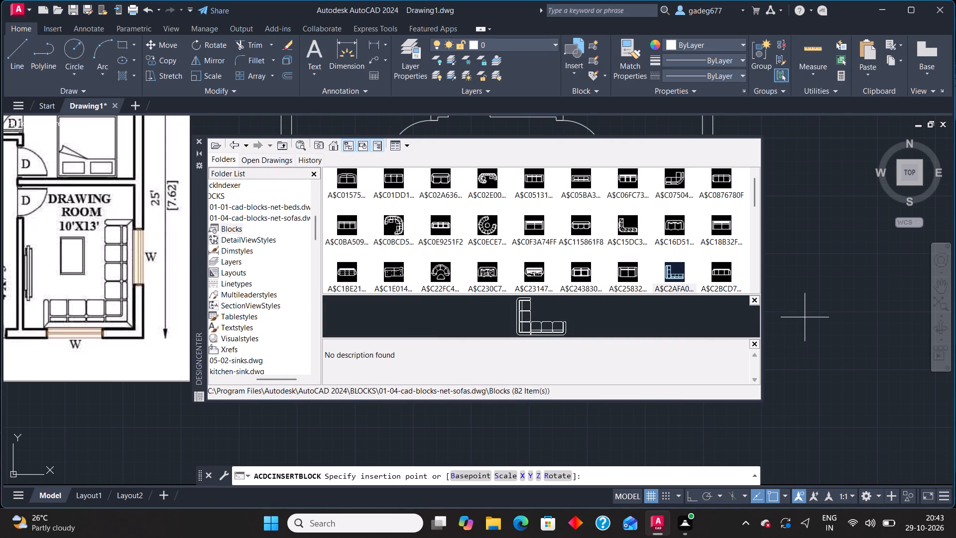
pyautogui.click(805, 318)
# Select the tiny L-shaped sofa block inserted east of the house plan.
pyautogui.click(790, 298)
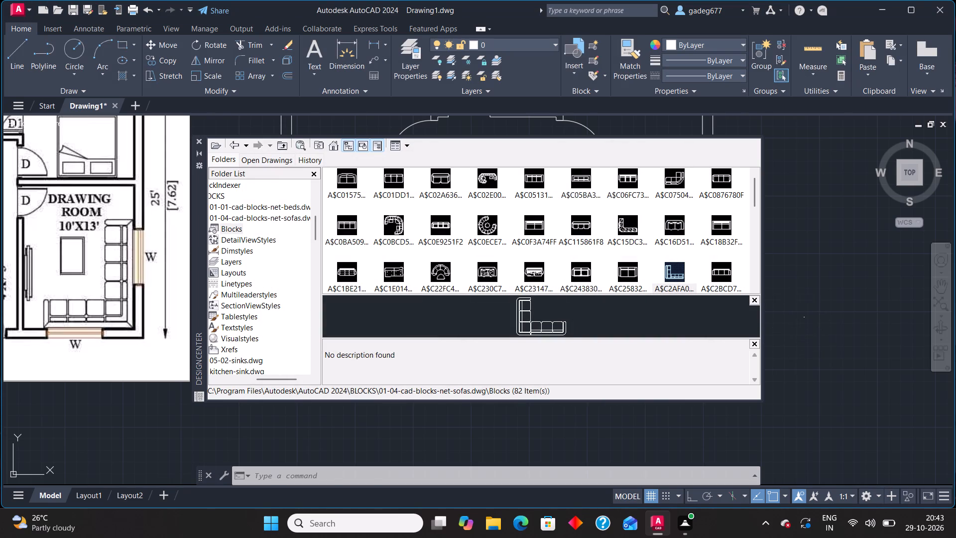
pyautogui.click(852, 371)
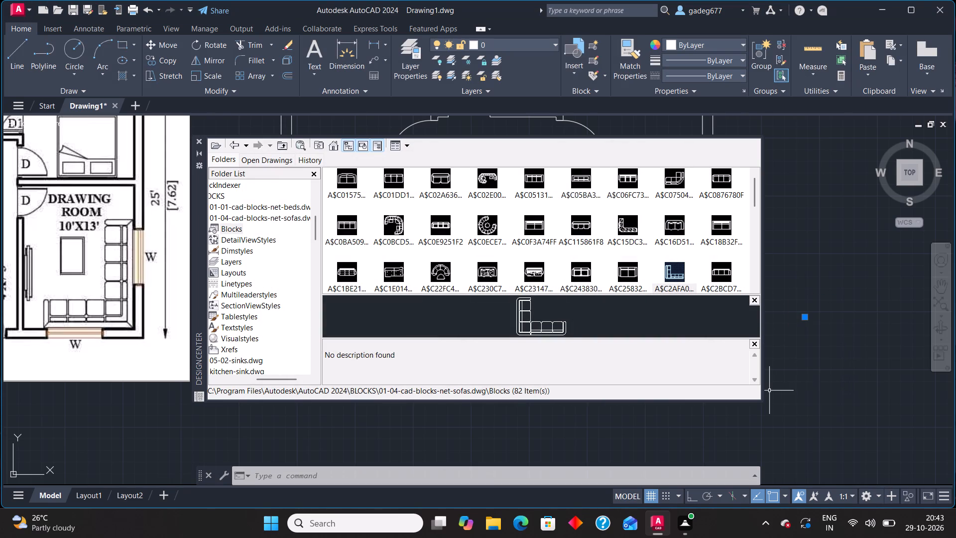
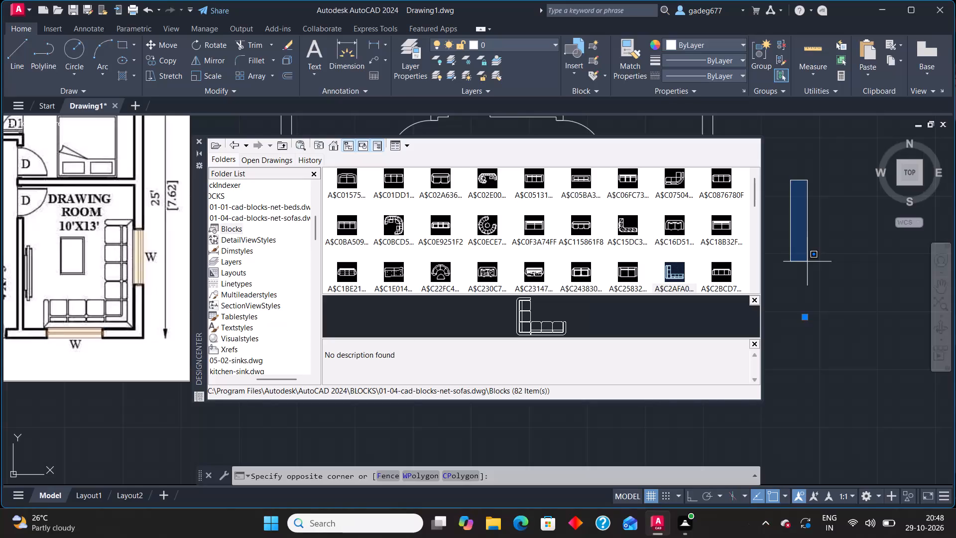
# Scale the tiny L-shaped sofa block up freehand to furniture size east of the plan, then close DesignCenter.
pyautogui.click(848, 388)
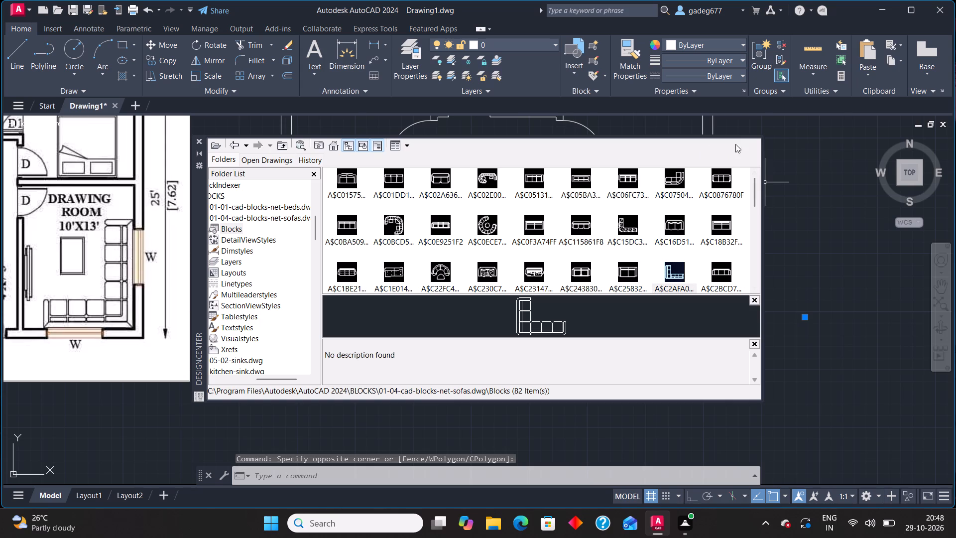
pyautogui.press('a')
pyautogui.press('BackSpace')
pyautogui.write('sc')
pyautogui.press('Return')
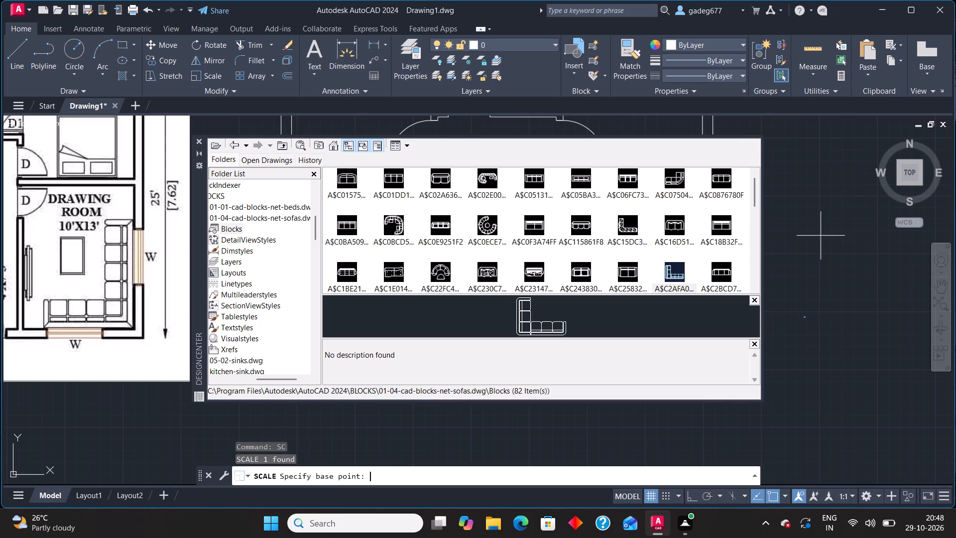
pyautogui.click(806, 321)
pyautogui.click(836, 345)
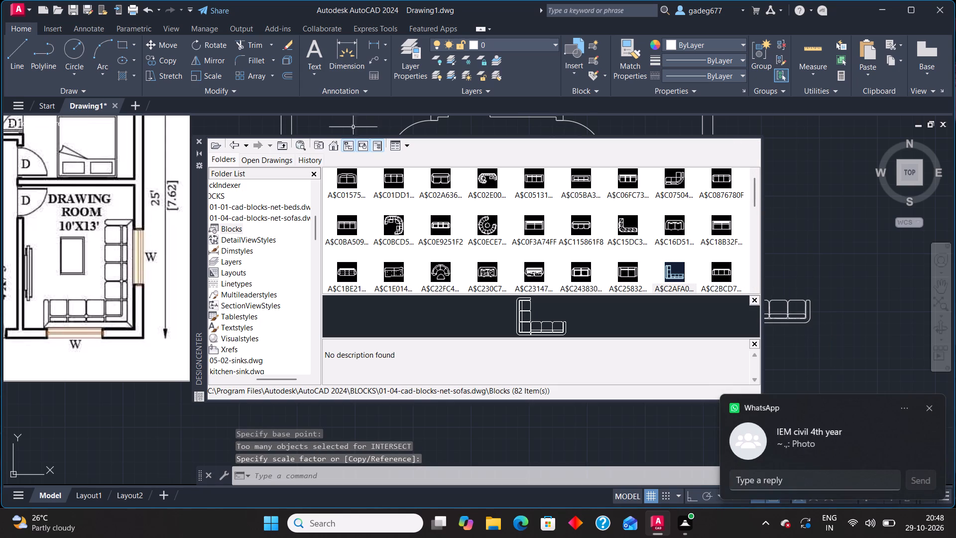
pyautogui.click(198, 140)
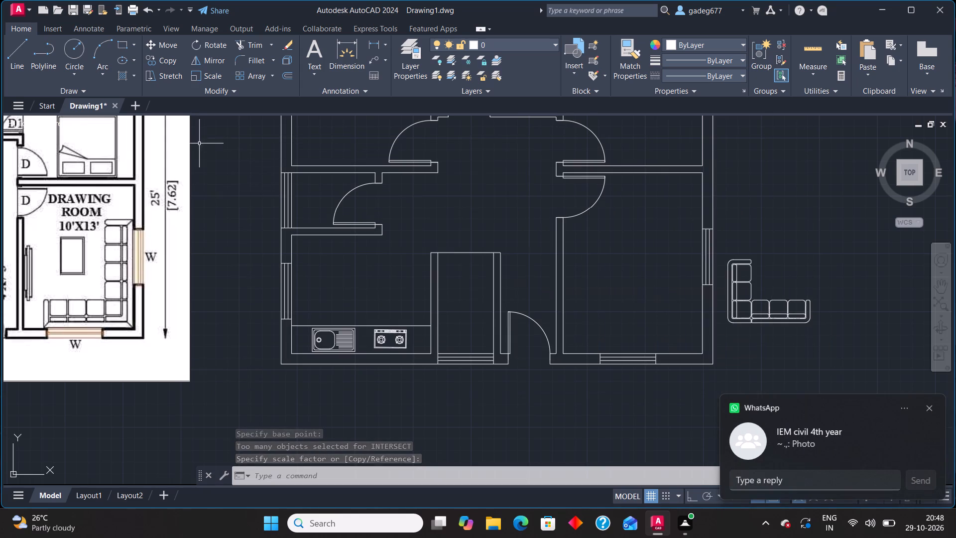
# Rotate the L-shaped sofa 90° counterclockwise about its outer corner.
pyautogui.click(724, 246)
pyautogui.click(833, 355)
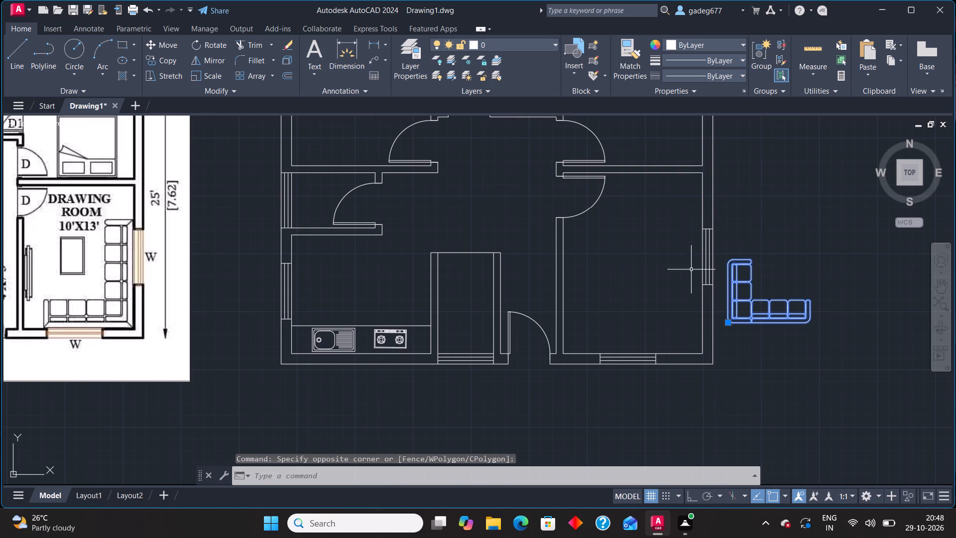
pyautogui.click(203, 48)
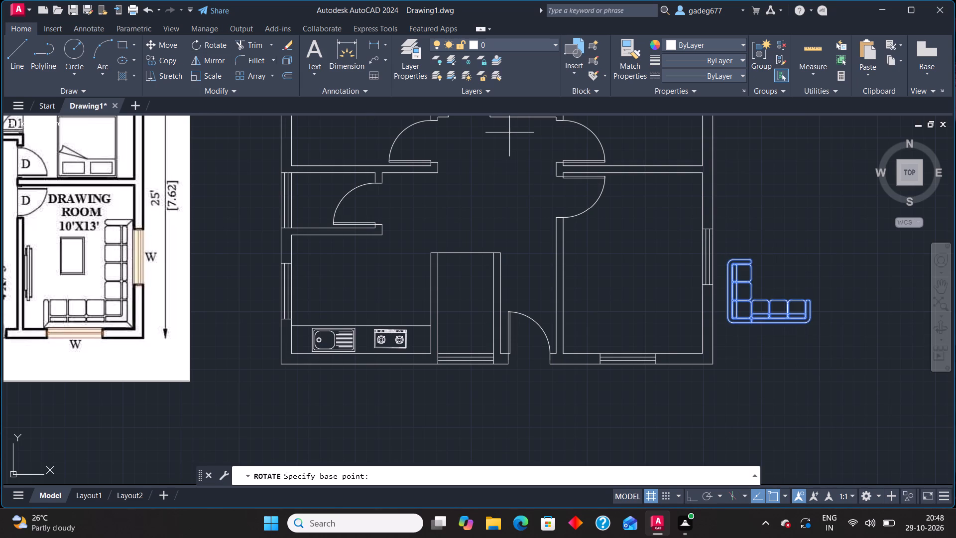
pyautogui.click(727, 323)
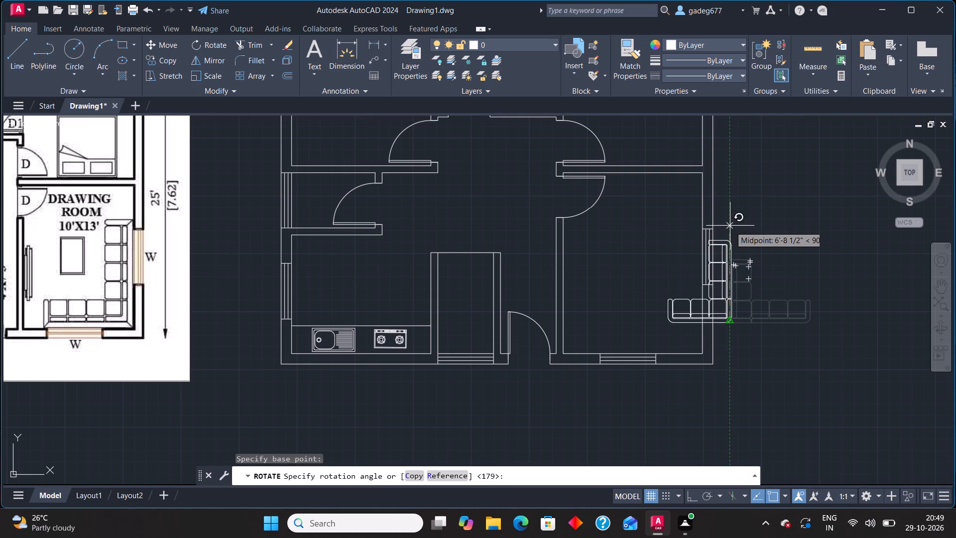
pyautogui.click(730, 225)
# Move the rotated sofa by its outer corner into the drawing room's southeast corner, just inside the walls.
pyautogui.click(728, 307)
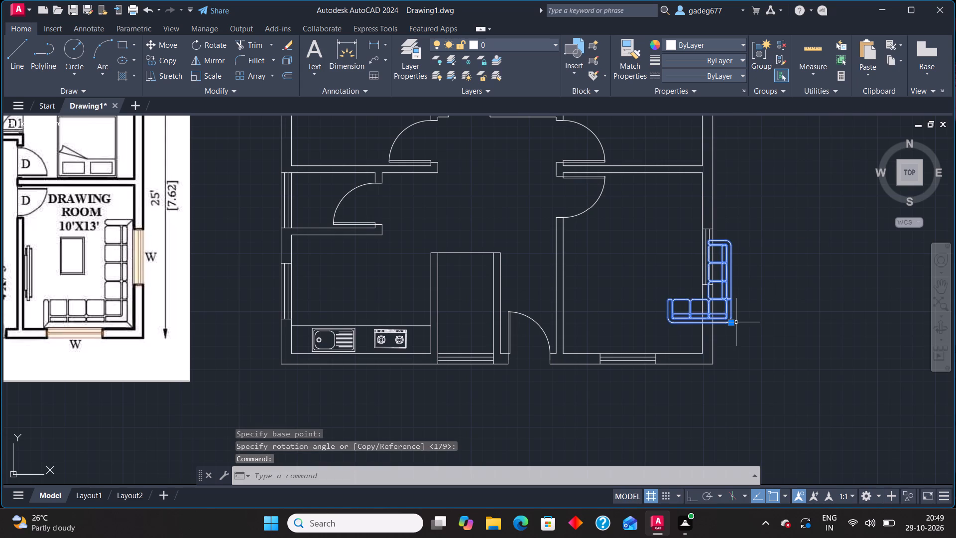
pyautogui.click(732, 323)
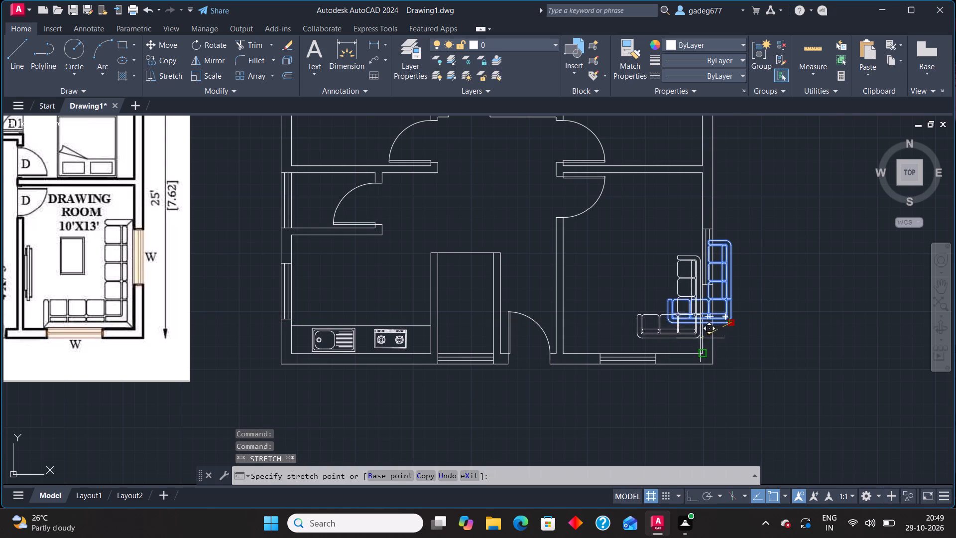
pyautogui.scroll(3, 695, 343)
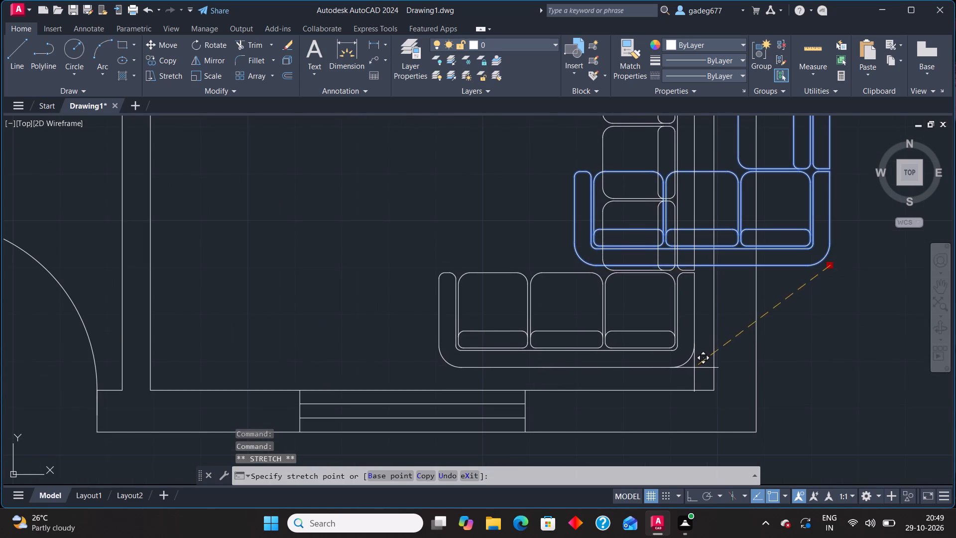
pyautogui.click(697, 378)
pyautogui.scroll(-2, 647, 373)
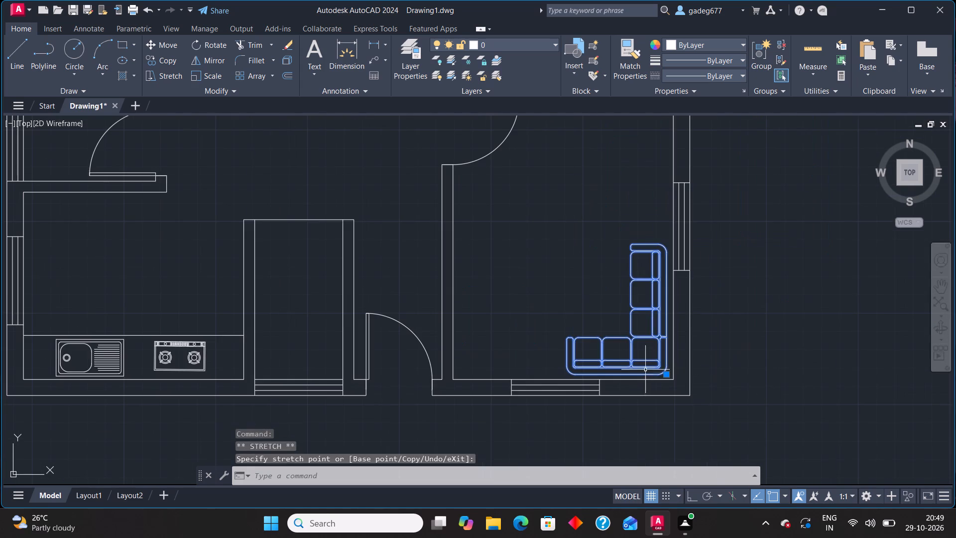
pyautogui.scroll(-2, 581, 335)
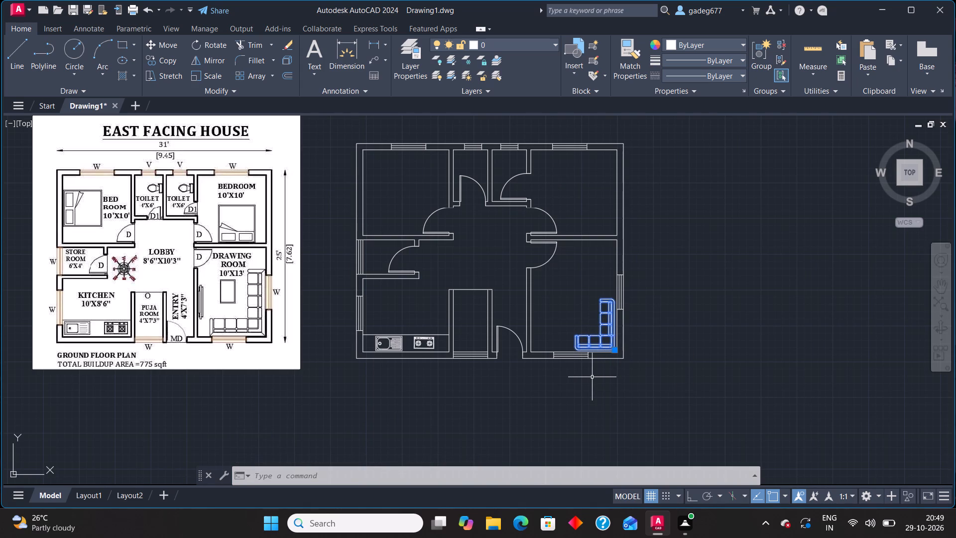
pyautogui.press('Escape')
# Look through the blocks in 01-04-cad-blocks-net-sofas.dwg in DesignCenter for further drawing room furniture, then close DesignCenter.
pyautogui.hotkey('ctrl', '2')
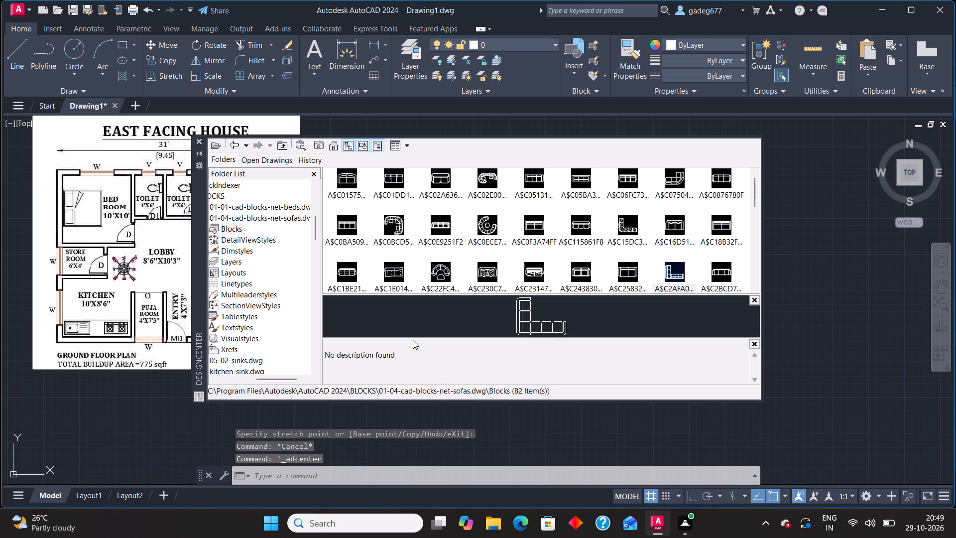
pyautogui.scroll(-1, 436, 244)
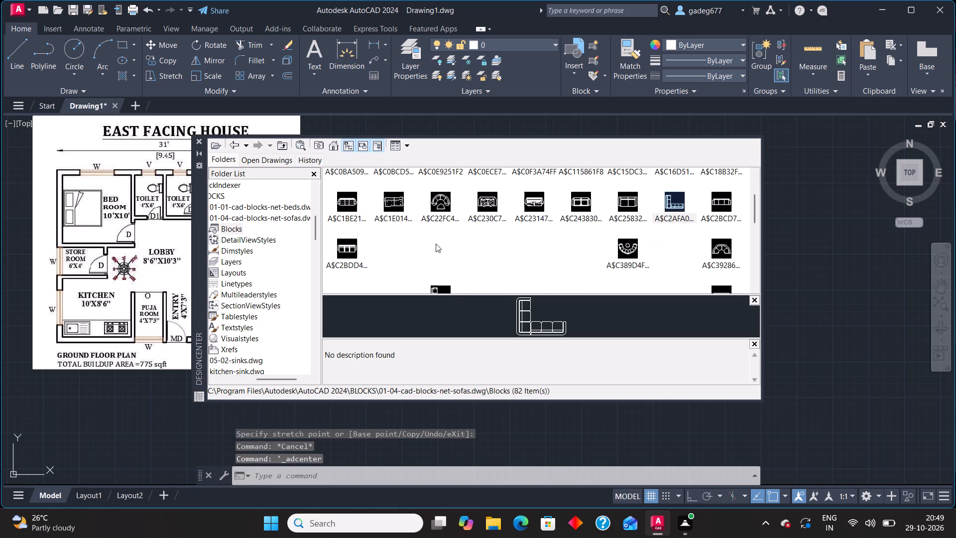
pyautogui.scroll(-1, 495, 236)
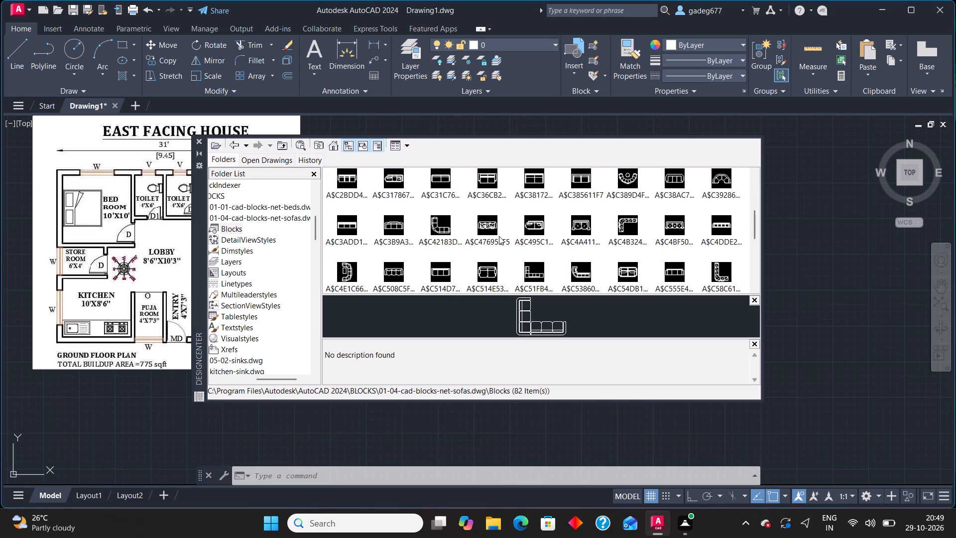
pyautogui.scroll(-1, 499, 236)
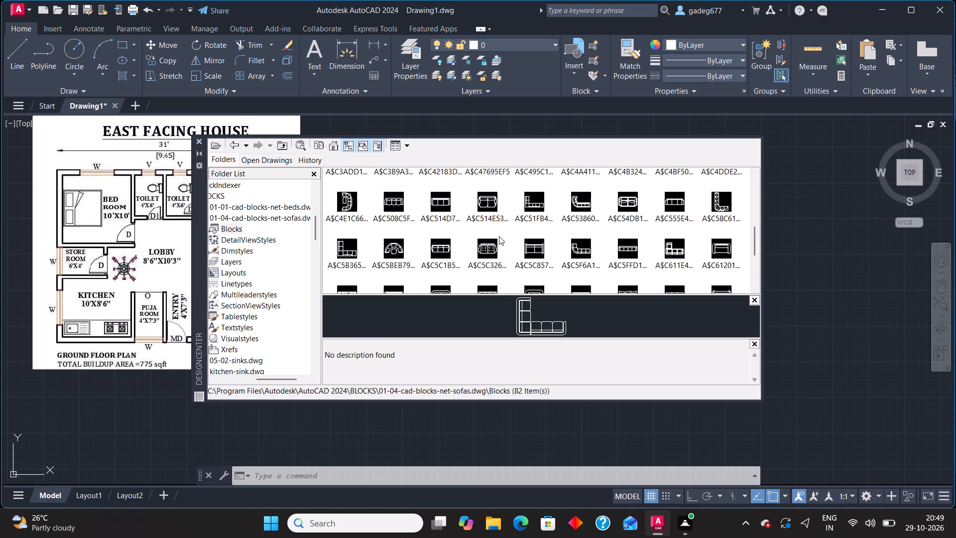
pyautogui.scroll(-2, 499, 236)
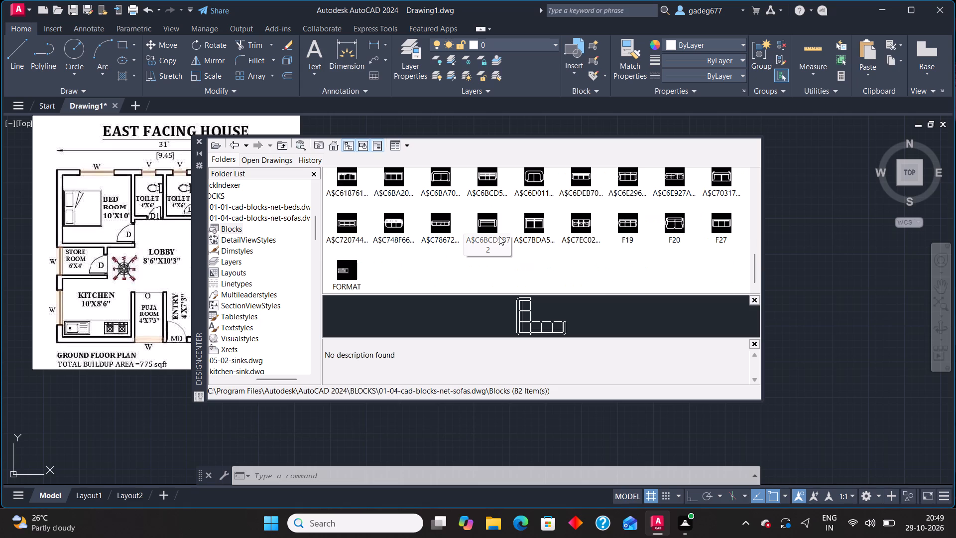
pyautogui.scroll(1, 499, 236)
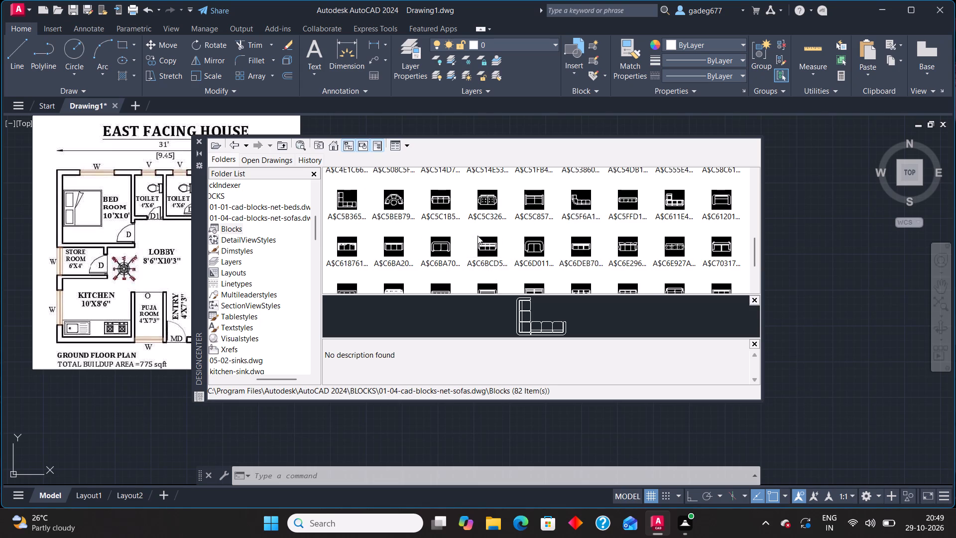
pyautogui.scroll(1, 476, 236)
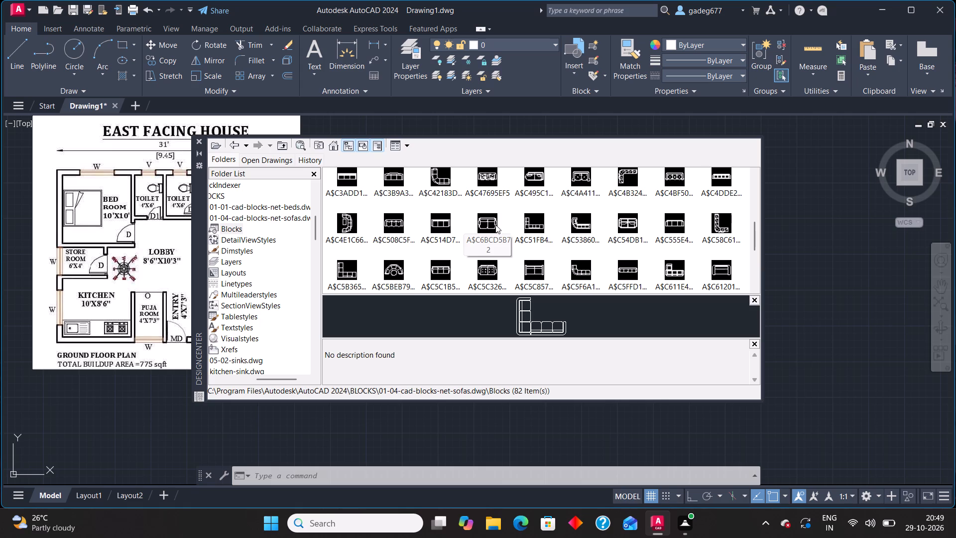
pyautogui.scroll(4, 495, 225)
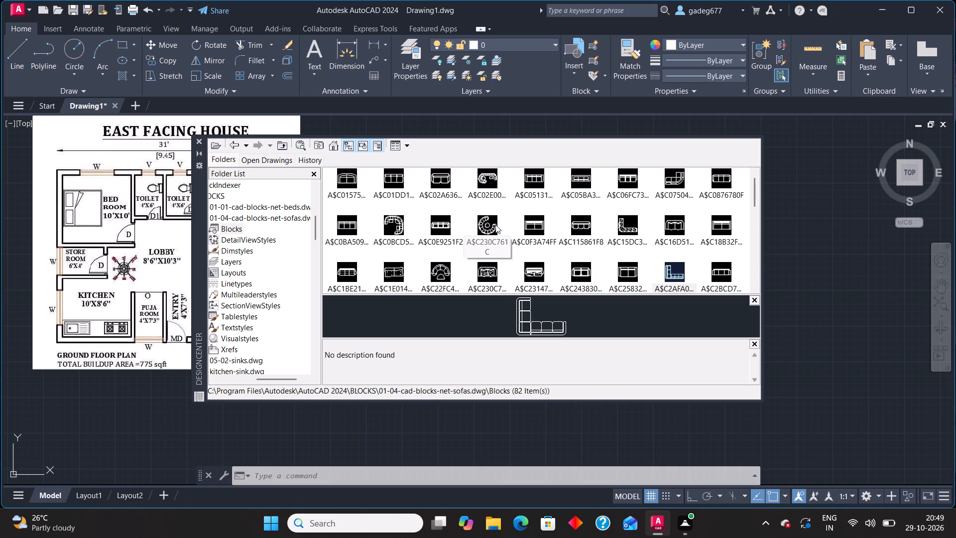
pyautogui.scroll(2, 495, 225)
pyautogui.click(200, 140)
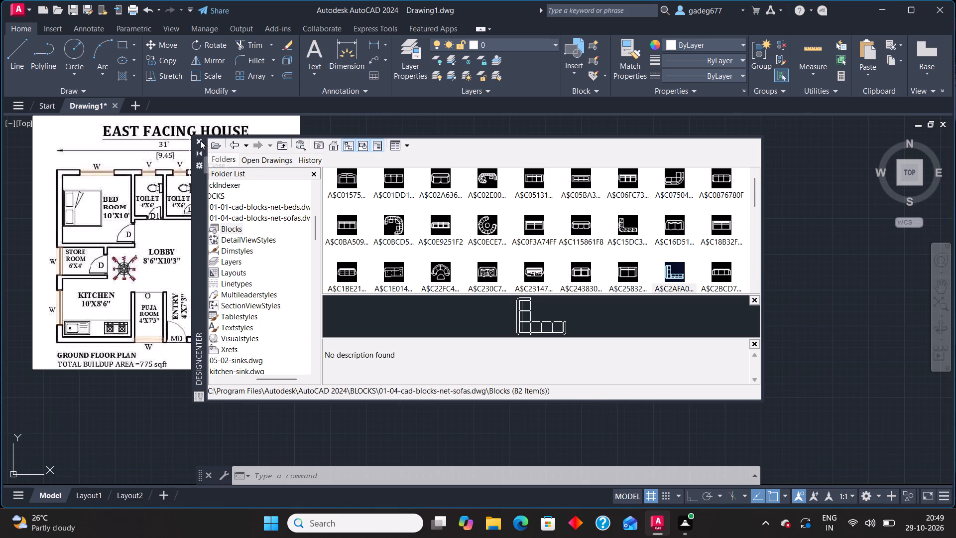
# Scale the drawing room sofa up freehand from its outer southeast corner so it fills more of the room.
pyautogui.click(606, 306)
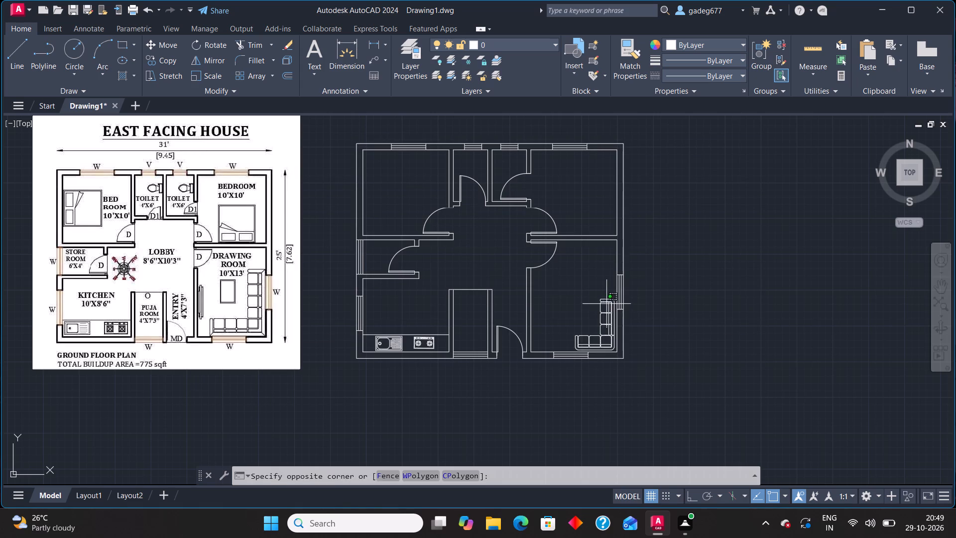
pyautogui.click(604, 299)
pyautogui.write('sc')
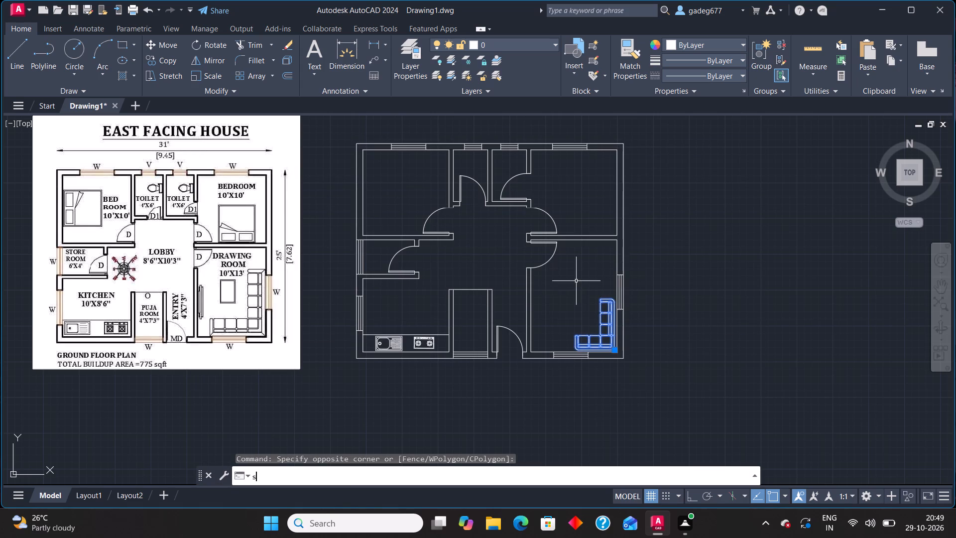
pyautogui.press('Return')
pyautogui.scroll(2, 611, 348)
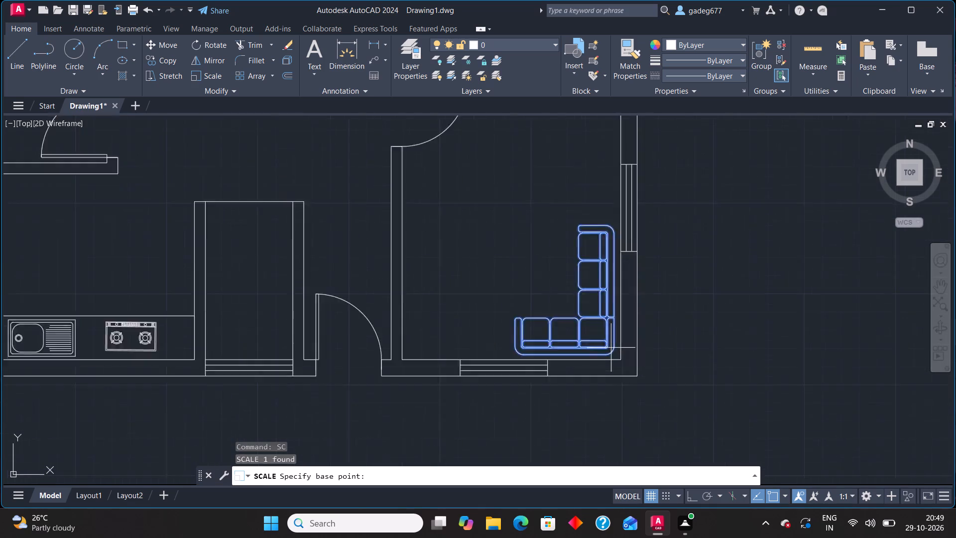
pyautogui.scroll(1, 611, 348)
pyautogui.click(609, 353)
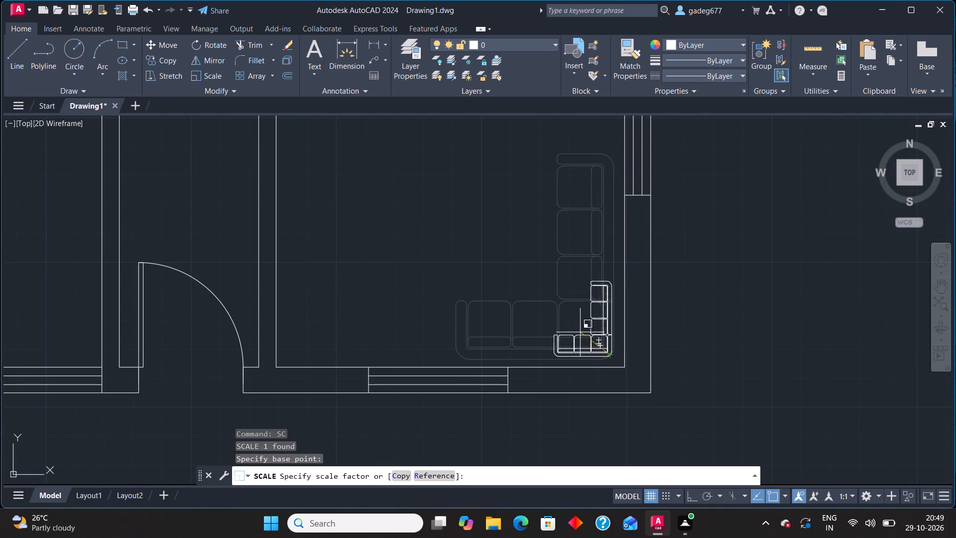
pyautogui.scroll(-1, 540, 308)
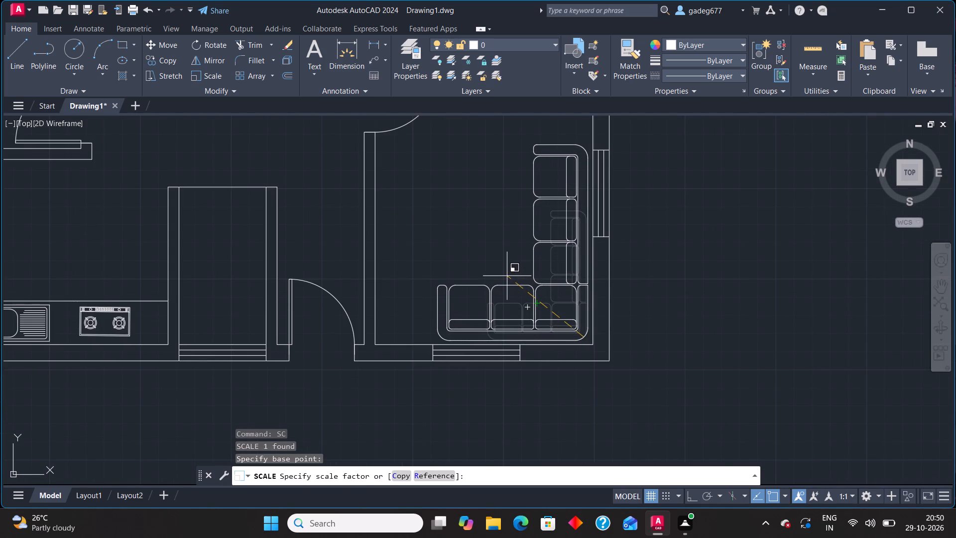
pyautogui.click(505, 274)
pyautogui.scroll(-1, 489, 286)
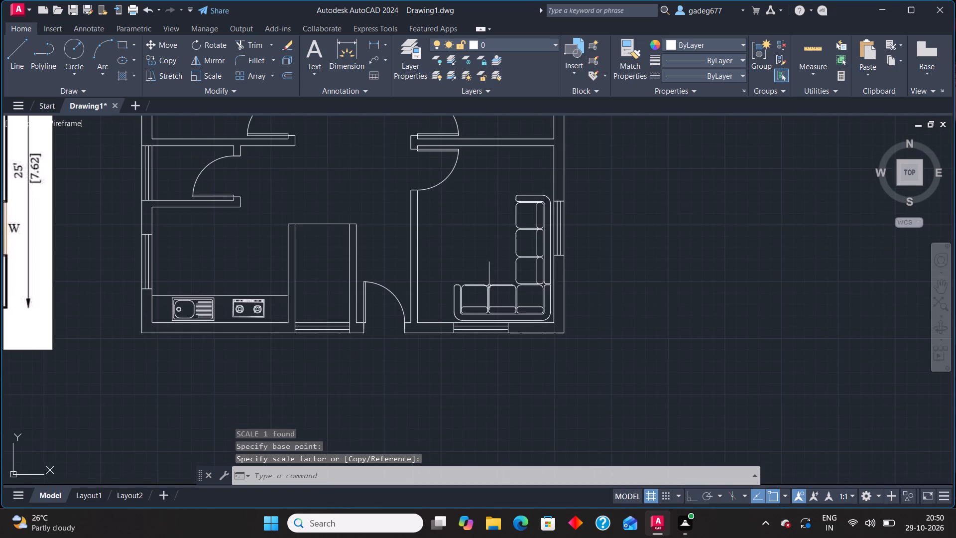
# With Ortho on, draw a closed upright rectangle of lines as the centre table in front of the drawing room's L-shaped sofa.
pyautogui.moveTo(482, 277); pyautogui.dragTo(485, 356, button='middle')
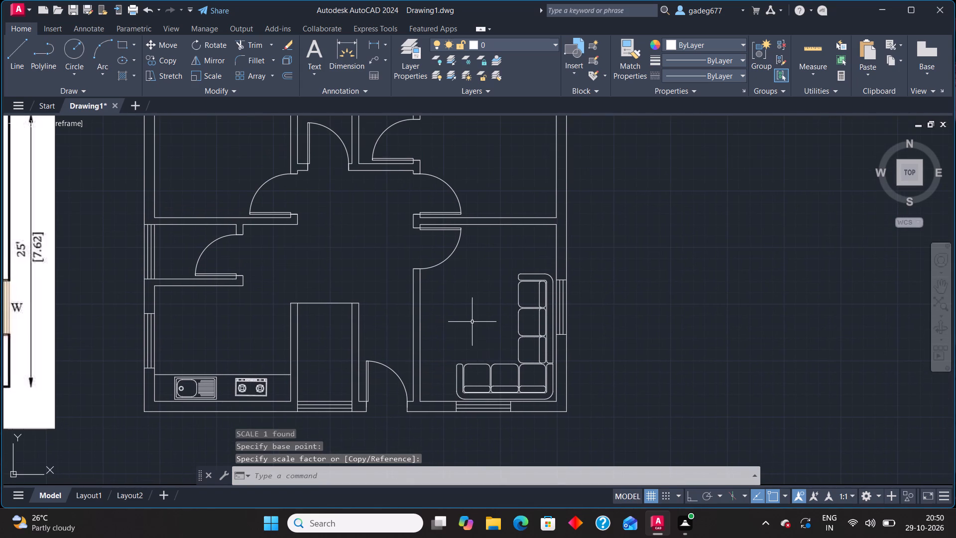
pyautogui.scroll(-2, 462, 320)
pyautogui.scroll(1, 464, 320)
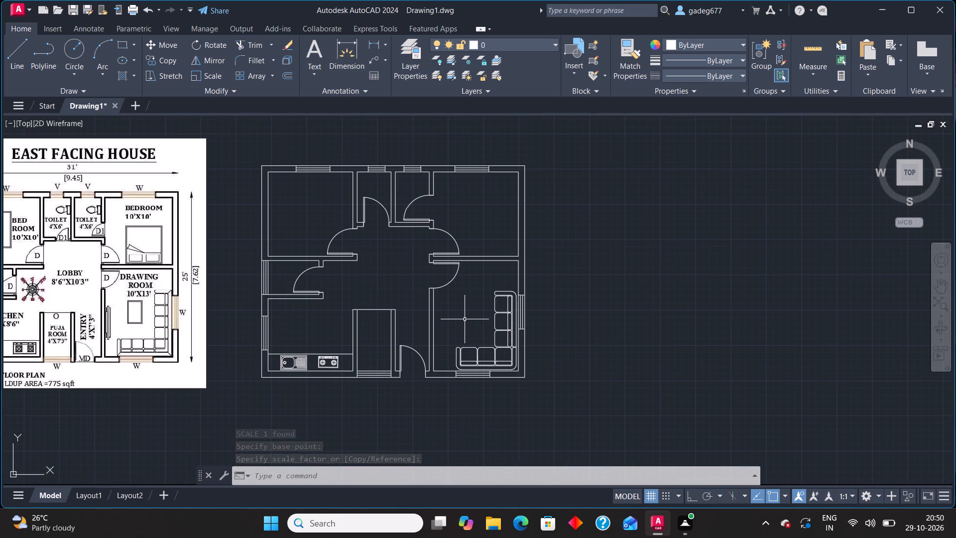
pyautogui.press('l')
pyautogui.press('Return')
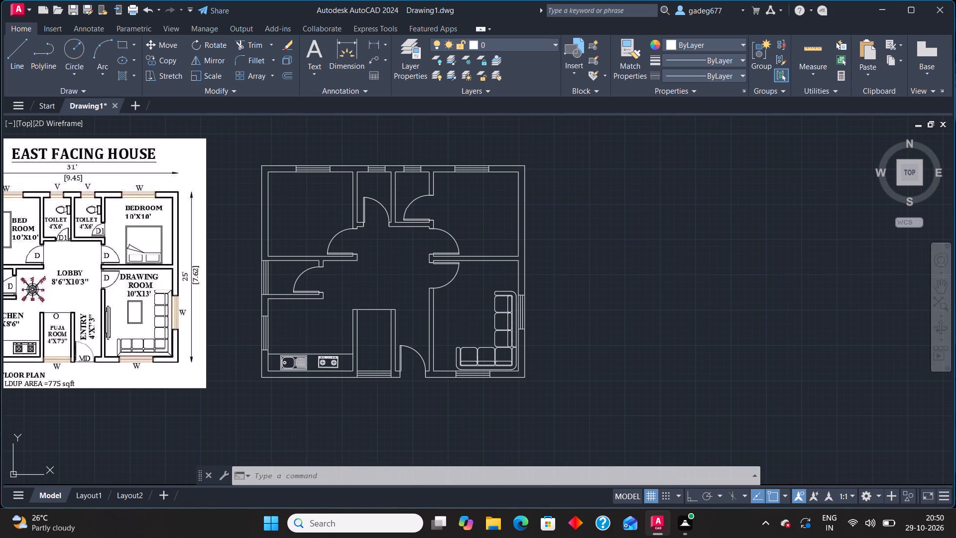
pyautogui.scroll(2, 461, 303)
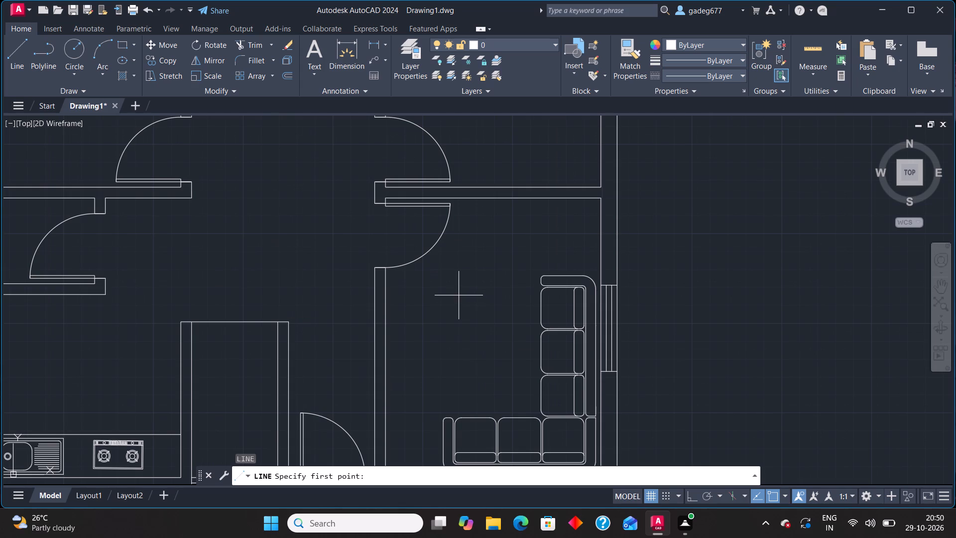
pyautogui.click(458, 294)
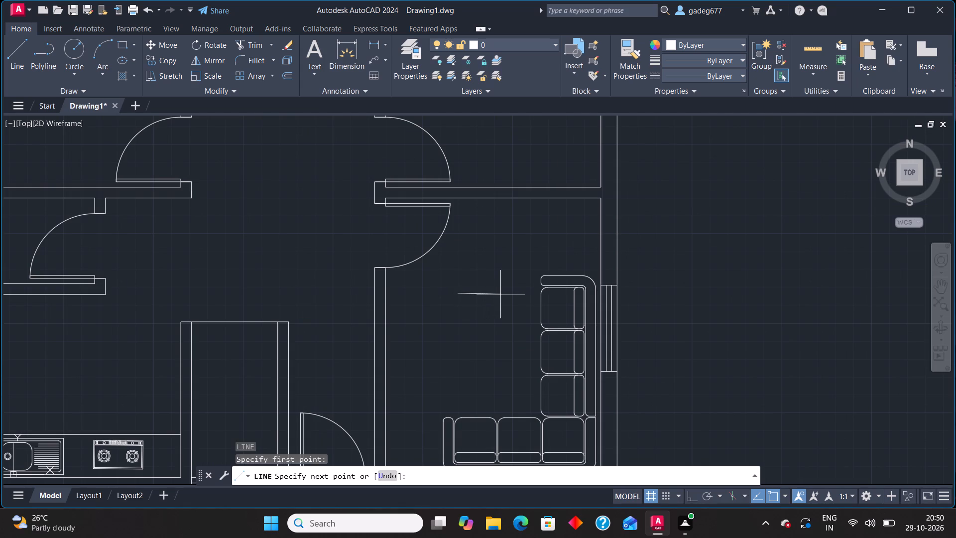
pyautogui.press('F8')
pyautogui.click(502, 292)
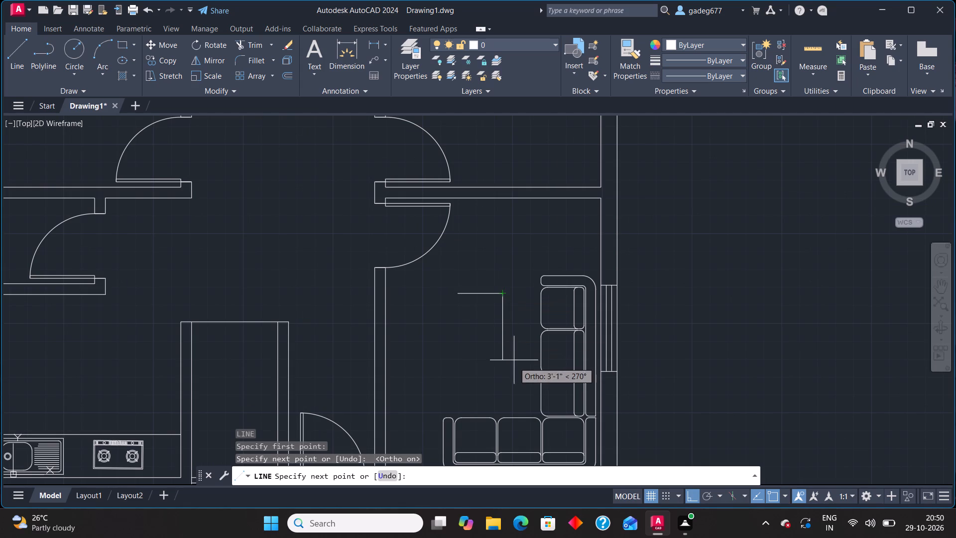
pyautogui.click(501, 376)
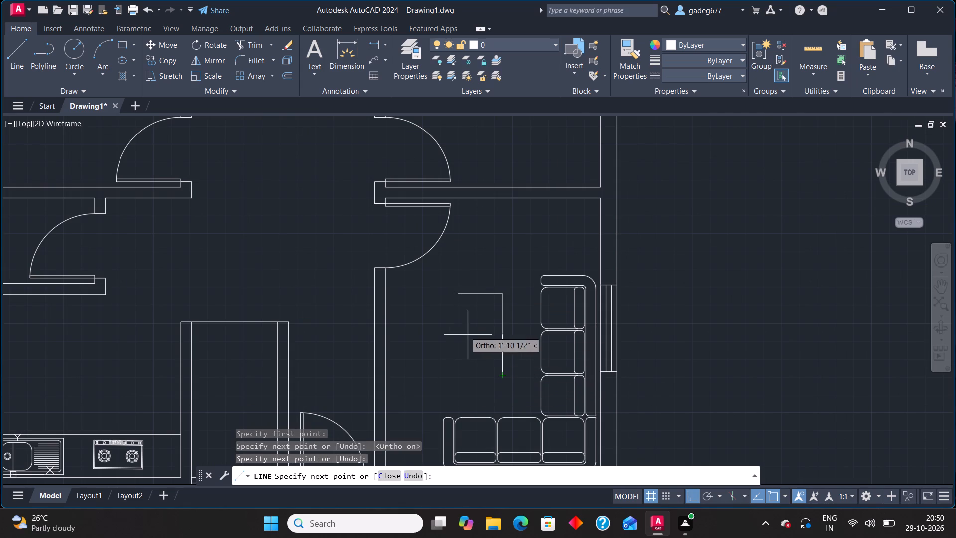
pyautogui.click(458, 377)
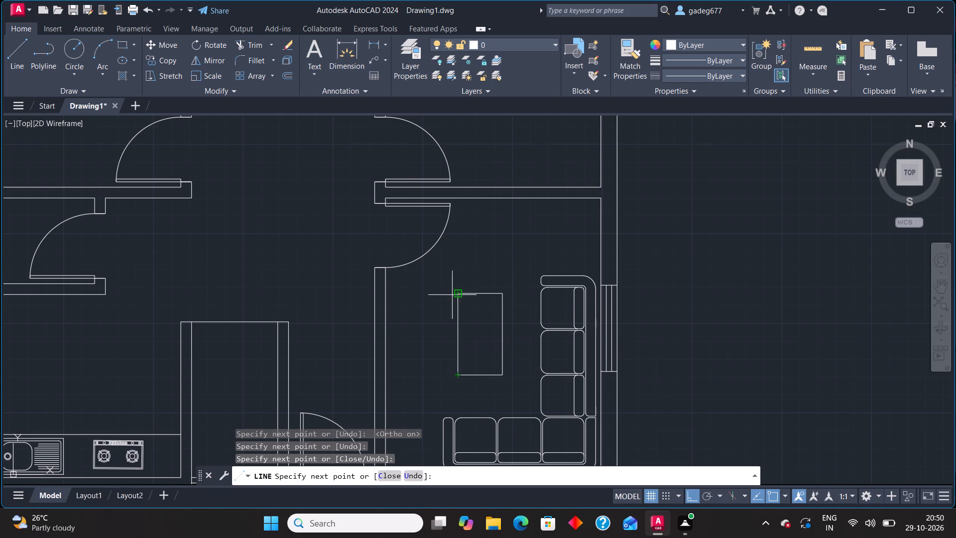
pyautogui.click(459, 294)
pyautogui.press('space')
# Draw a shallow three-sided TV unit outline against the drawing room's west wall, opposite the centre table, with its ends overlapping the wall.
pyautogui.moveTo(430, 335); pyautogui.dragTo(530, 315, button='middle')
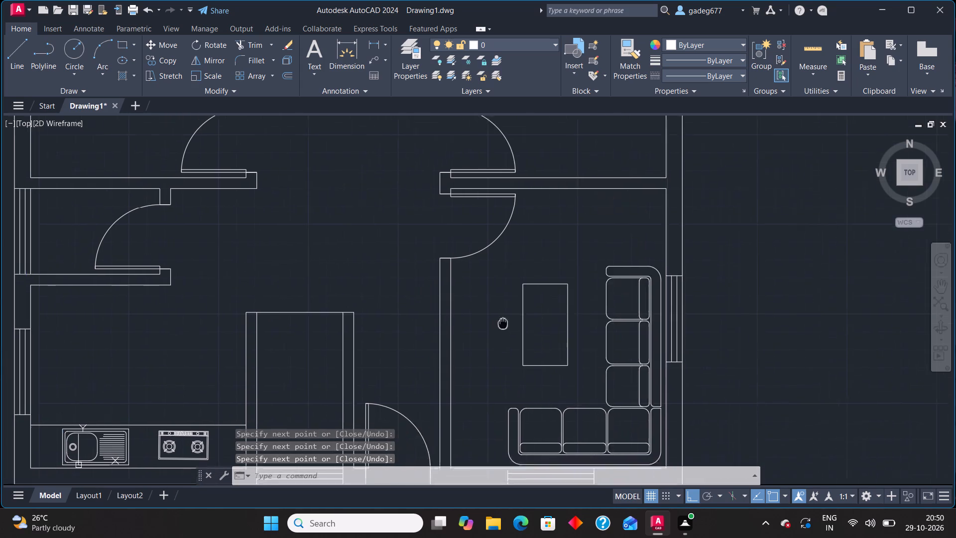
pyautogui.moveTo(530, 315); pyautogui.dragTo(587, 296, button='middle')
pyautogui.scroll(-1, 561, 298)
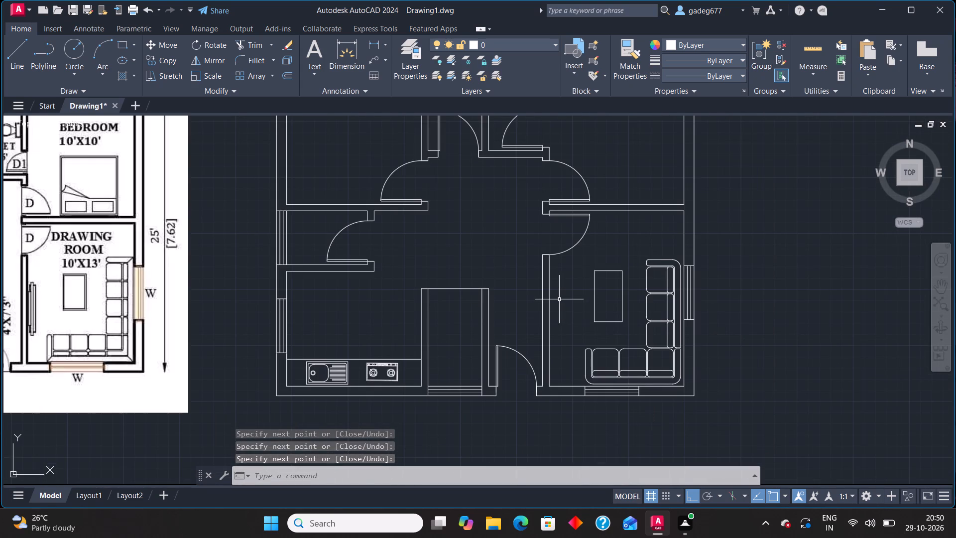
pyautogui.press('l')
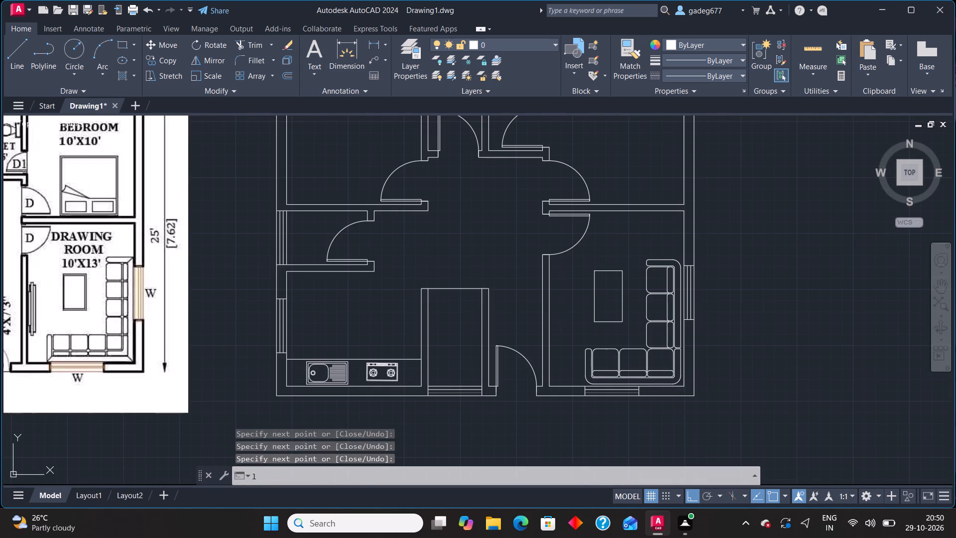
pyautogui.press('Return')
pyautogui.scroll(1, 551, 294)
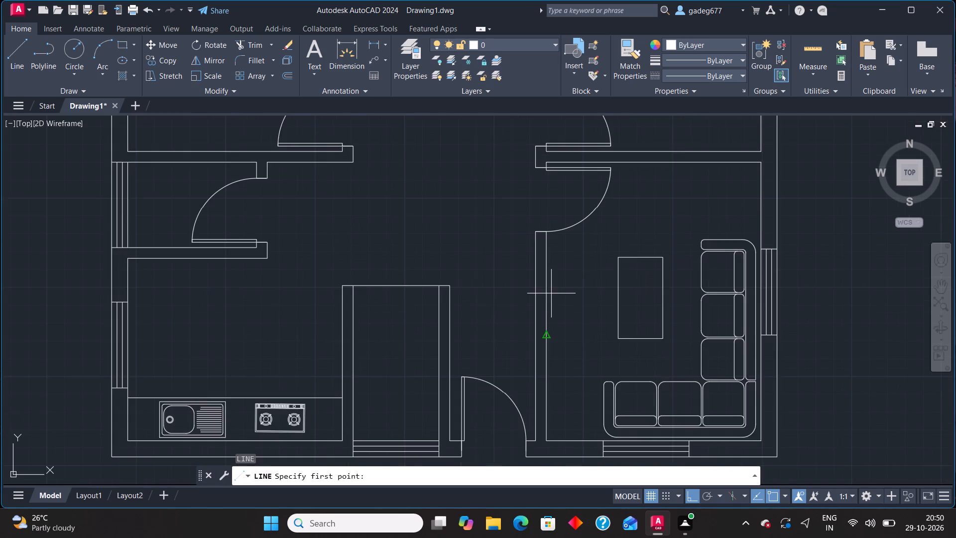
pyautogui.scroll(3, 548, 292)
pyautogui.scroll(-1, 538, 276)
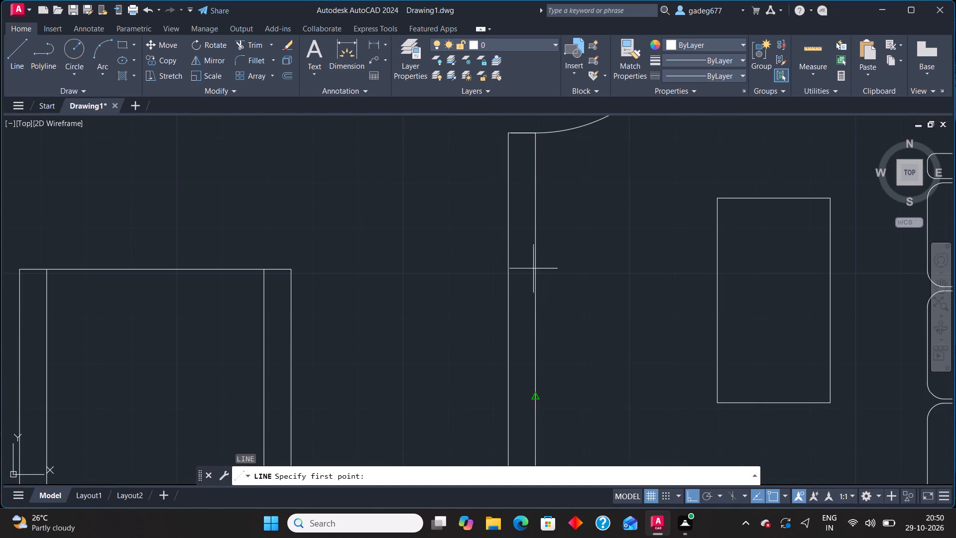
pyautogui.click(524, 269)
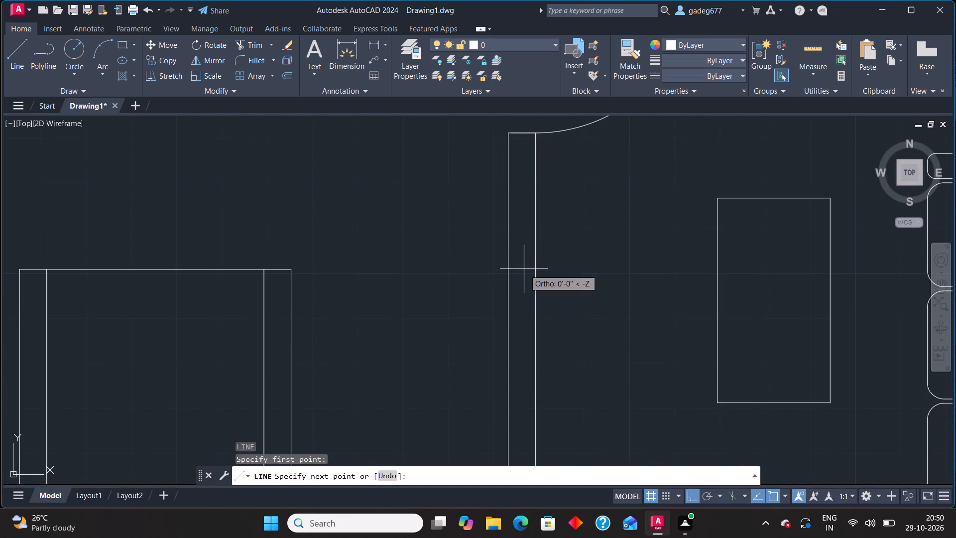
pyautogui.click(574, 267)
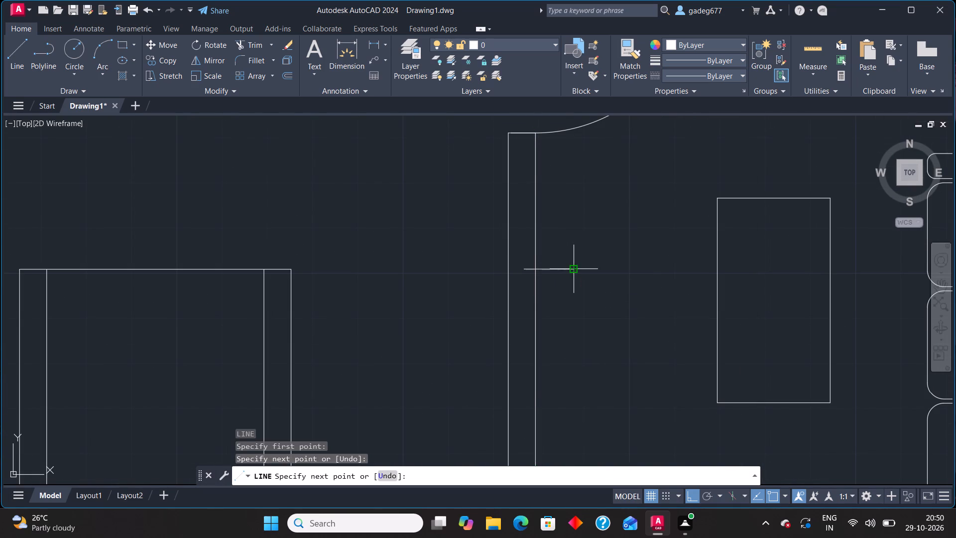
pyautogui.scroll(-2, 576, 363)
pyautogui.moveTo(579, 403); pyautogui.dragTo(581, 358, button='middle')
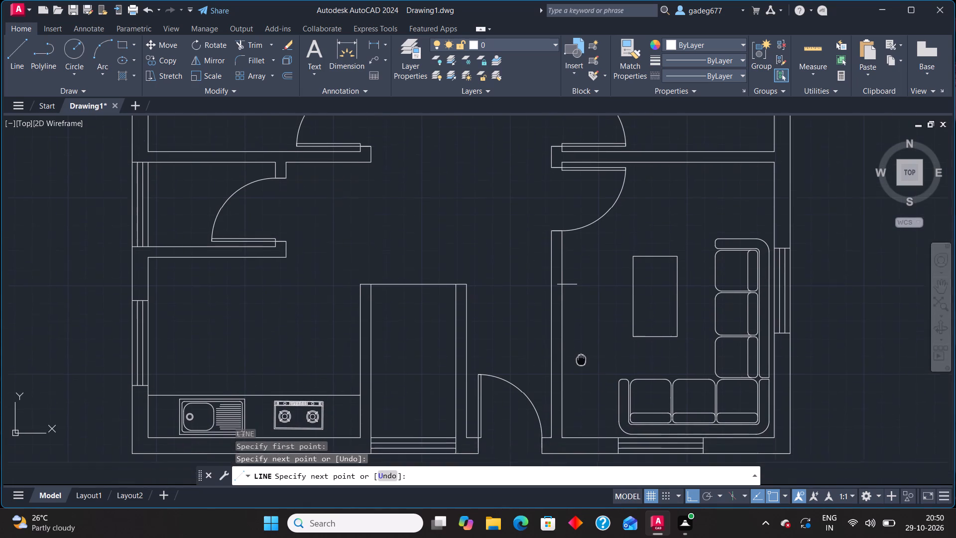
pyautogui.moveTo(581, 358); pyautogui.dragTo(581, 355, button='middle')
pyautogui.click(581, 369)
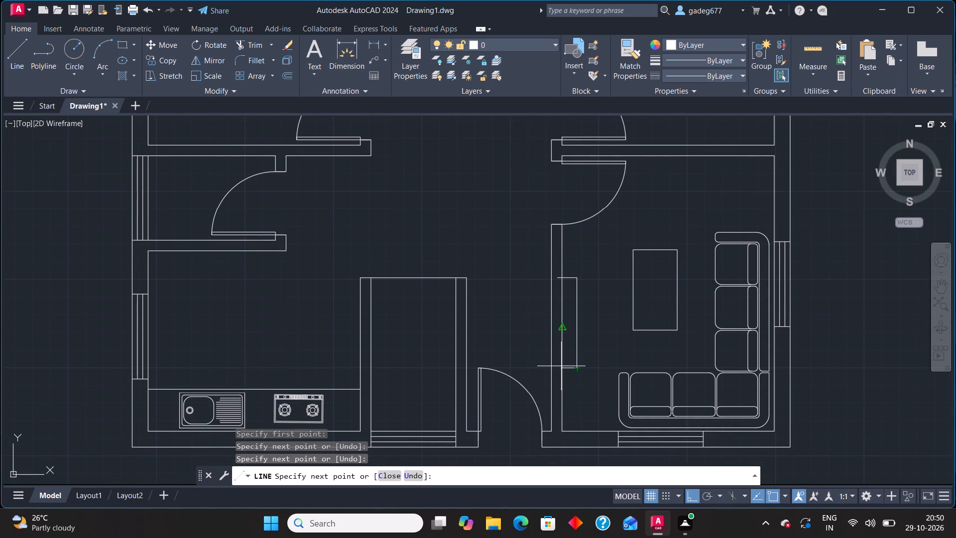
pyautogui.scroll(2, 559, 367)
pyautogui.click(547, 371)
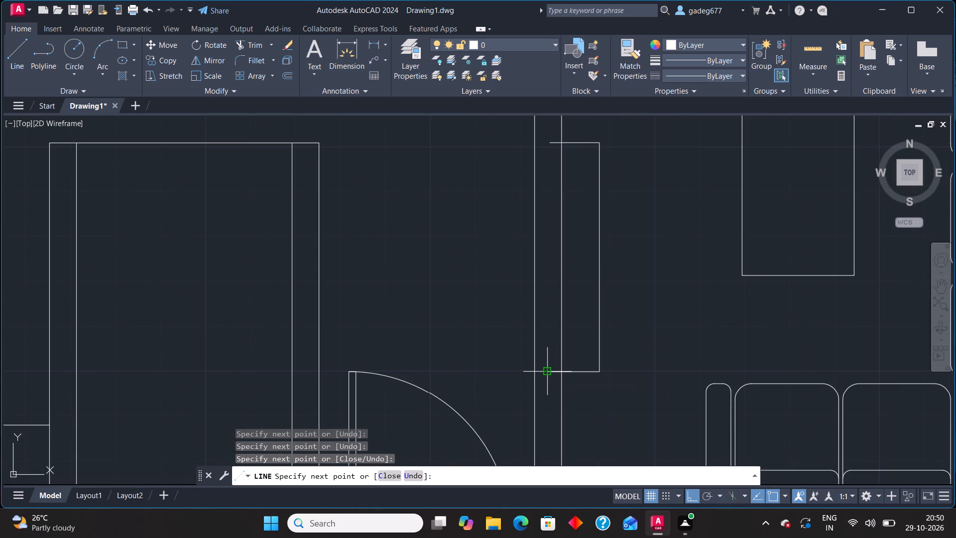
pyautogui.press('Escape')
# Trim the TV unit's two short end lines back to the inner face of the drawing room's west wall.
pyautogui.write('tr')
pyautogui.press('Return')
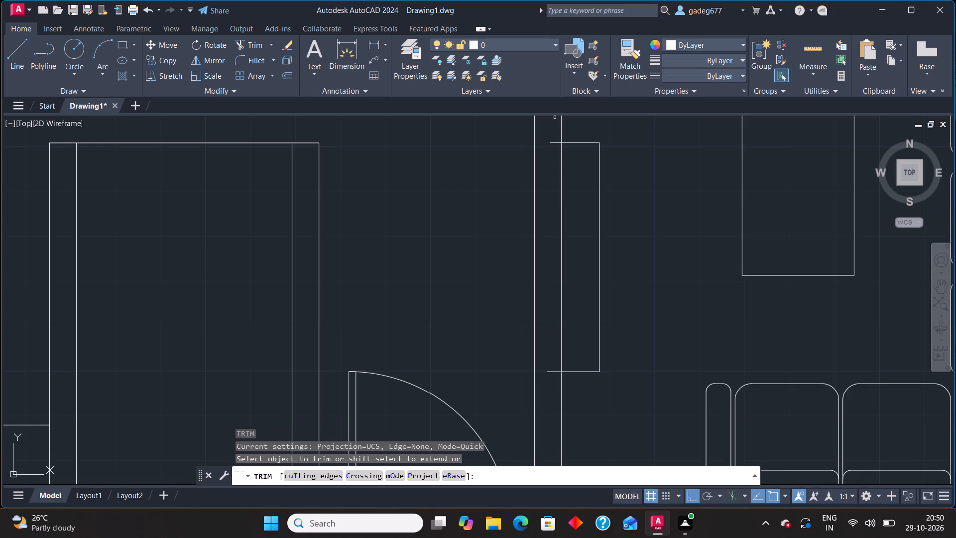
pyautogui.click(556, 142)
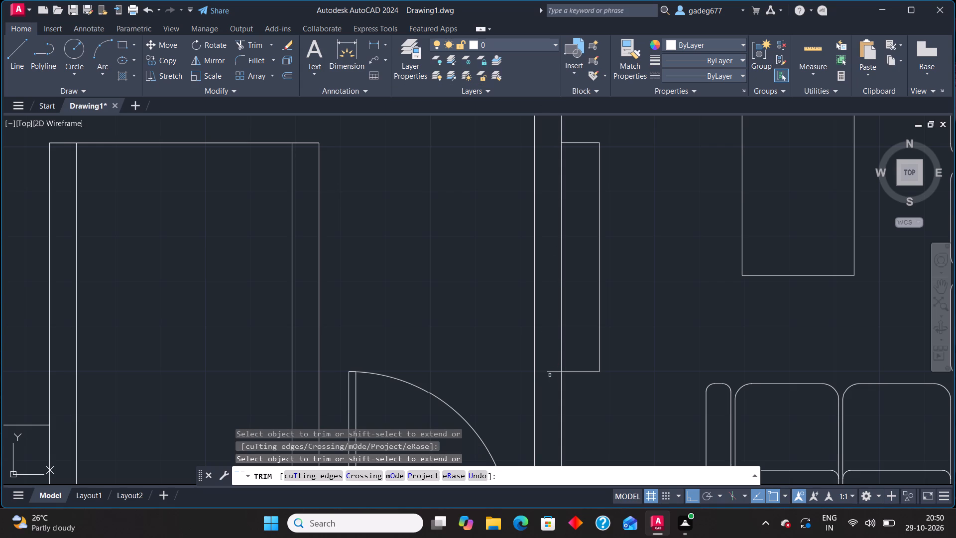
pyautogui.click(551, 372)
pyautogui.press('Escape')
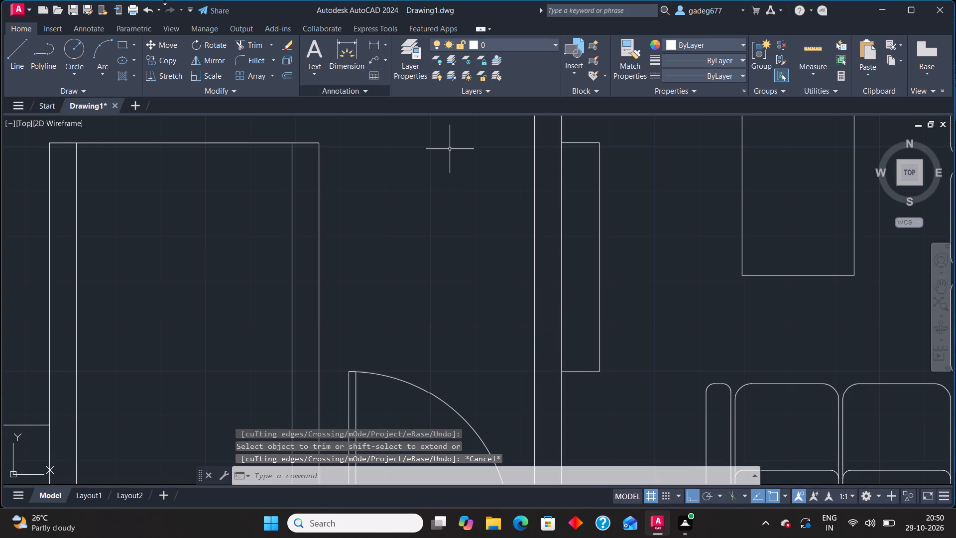
# Draw the TV inside the unit as two adjoining thin upright rectangles, with the east one longer and wider.
pyautogui.click(119, 44)
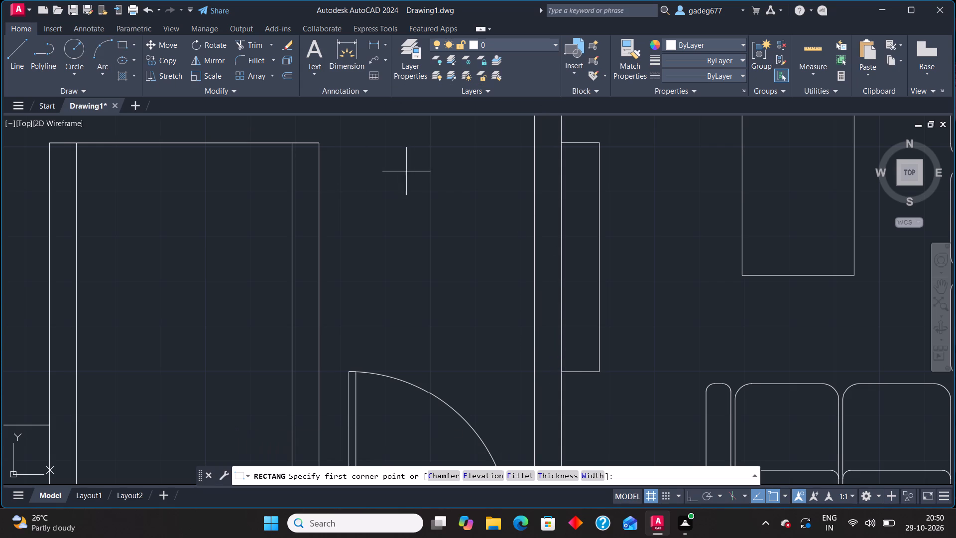
pyautogui.click(570, 186)
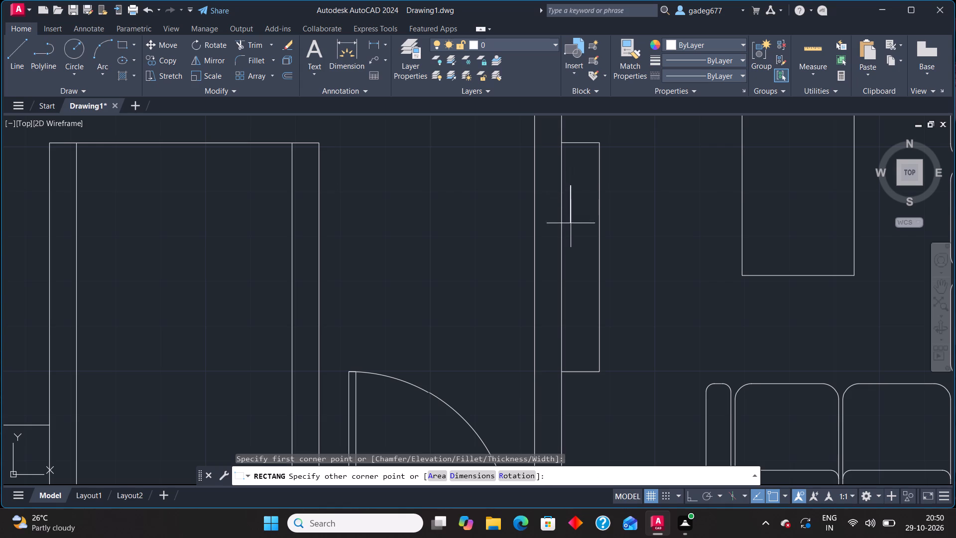
pyautogui.click(576, 338)
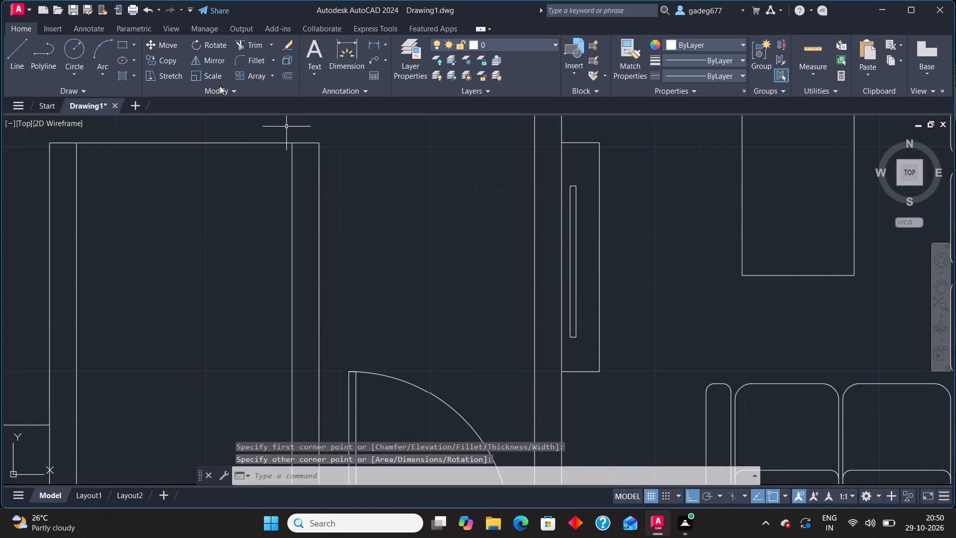
pyautogui.click(128, 46)
pyautogui.click(575, 169)
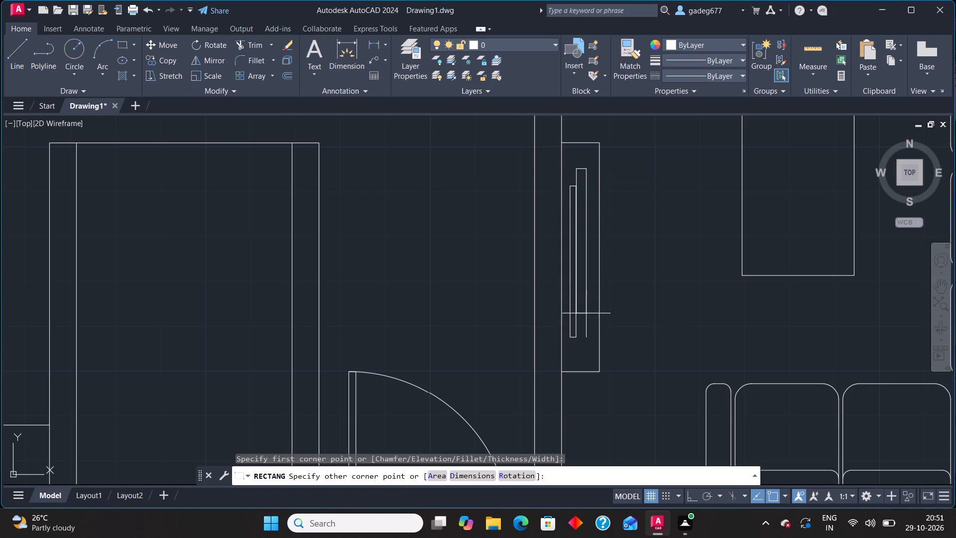
pyautogui.click(590, 354)
# Open the block collection of 01-01-cad-blocks-net-beds.dwg in DesignCenter.
pyautogui.scroll(-1, 657, 301)
pyautogui.moveTo(657, 301); pyautogui.dragTo(551, 363, button='middle')
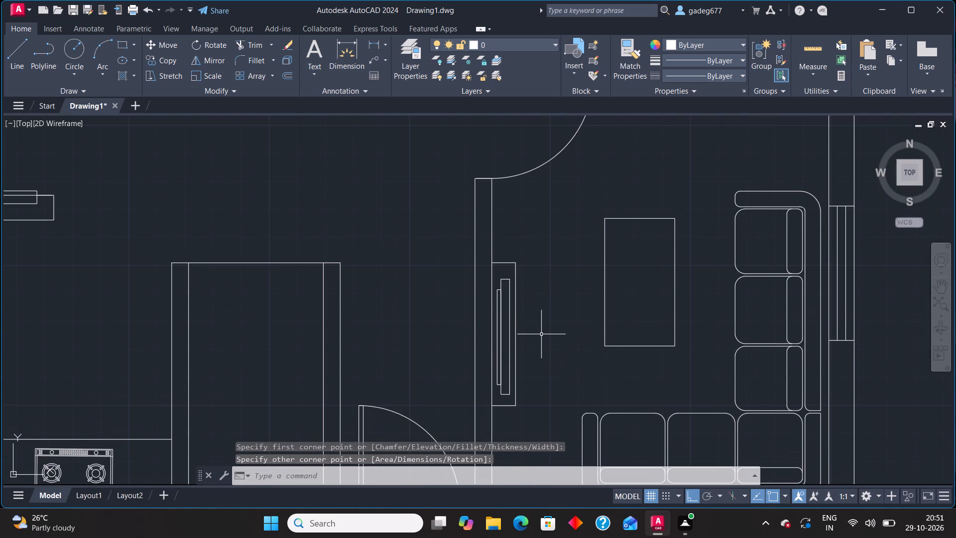
pyautogui.scroll(-3, 358, 336)
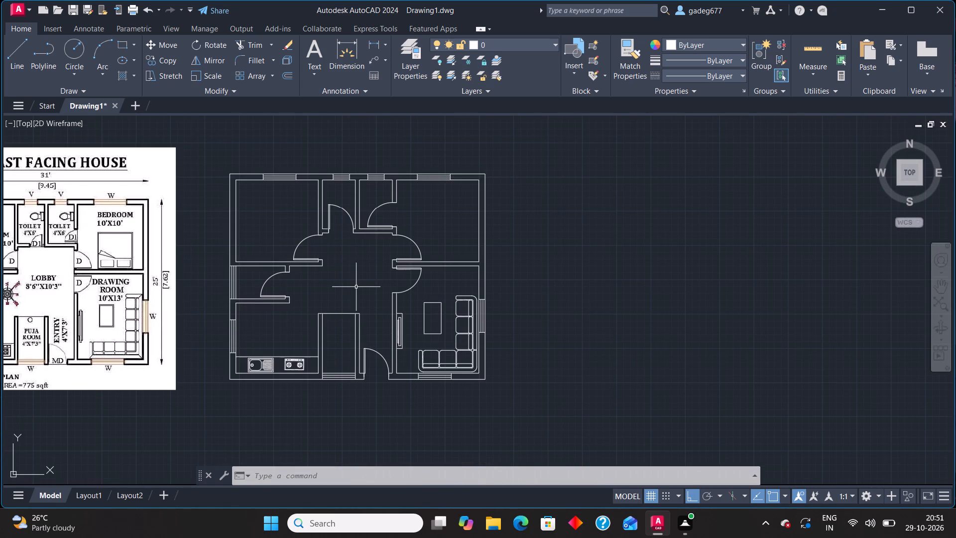
pyautogui.hotkey('ctrl', '2')
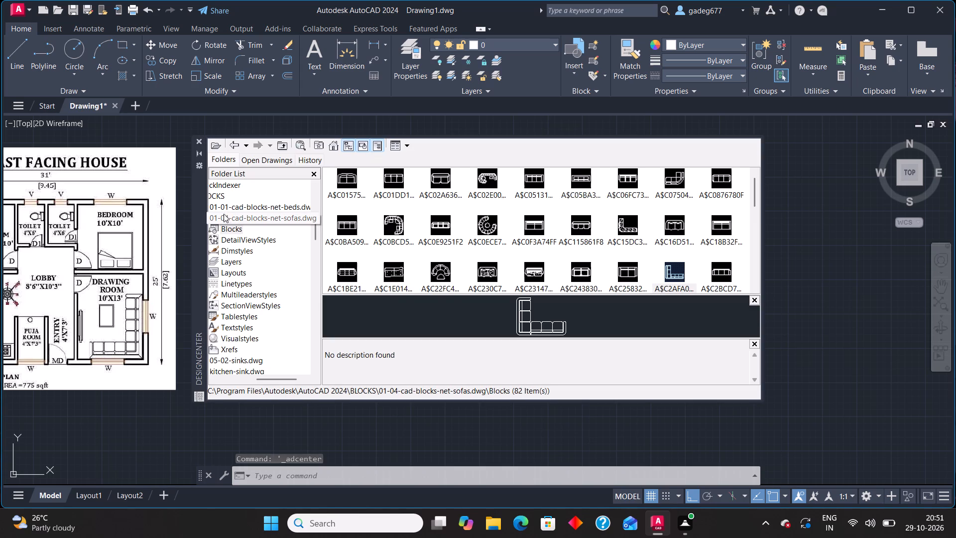
pyautogui.click(228, 207)
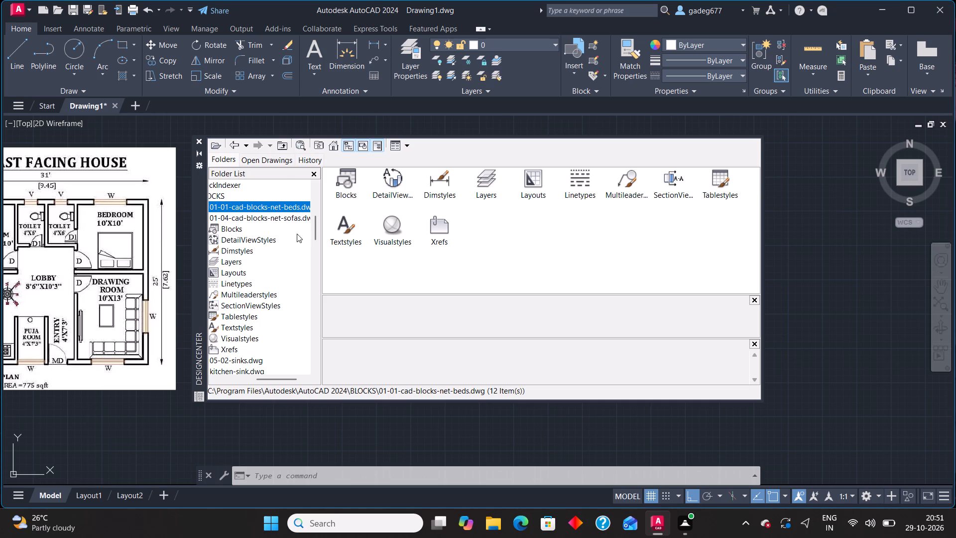
pyautogui.moveTo(272, 381); pyautogui.dragTo(258, 380)
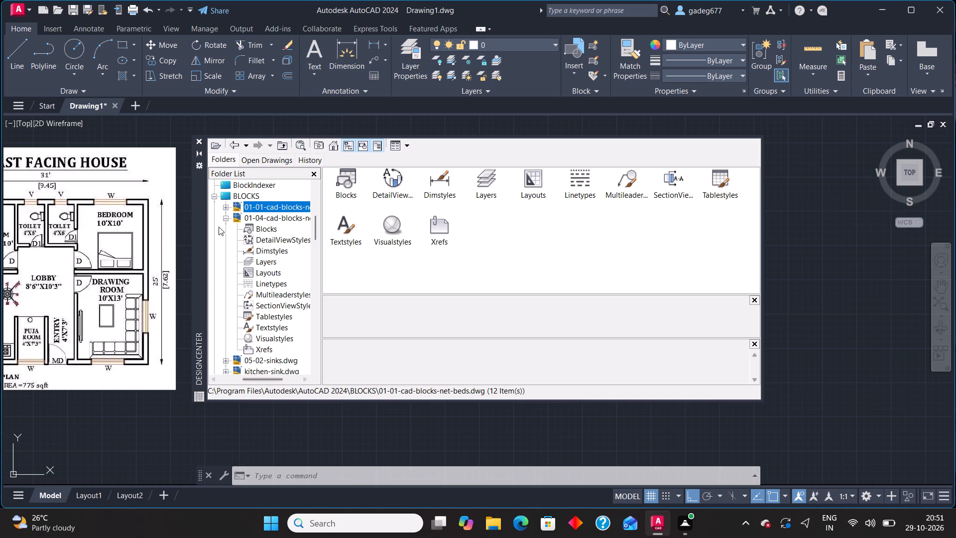
pyautogui.click(225, 217)
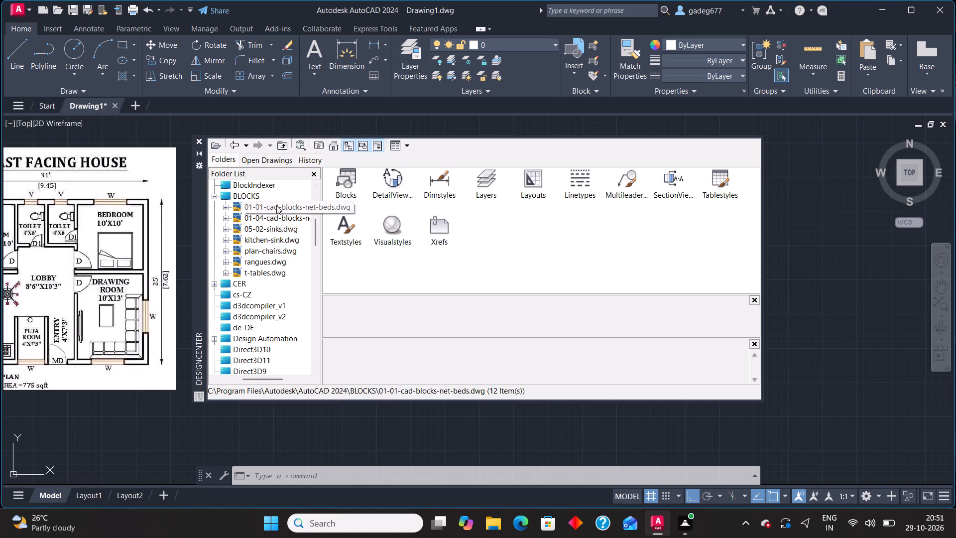
pyautogui.click(298, 210)
pyautogui.click(346, 185)
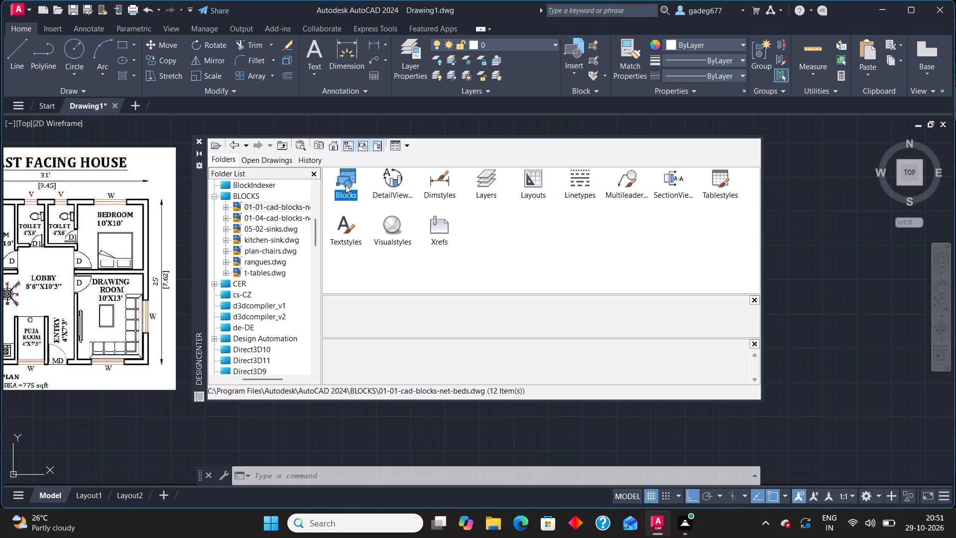
pyautogui.doubleClick(346, 185)
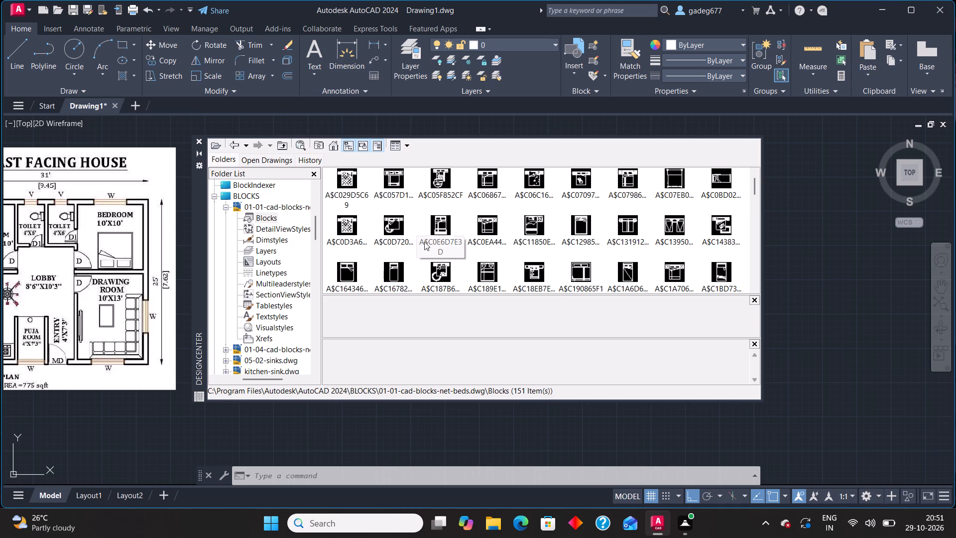
# Insert the double bed block A$C164346CA at scale 1 and rotation 0 inside the northeast bedroom.
pyautogui.click(353, 280)
pyautogui.doubleClick(353, 280)
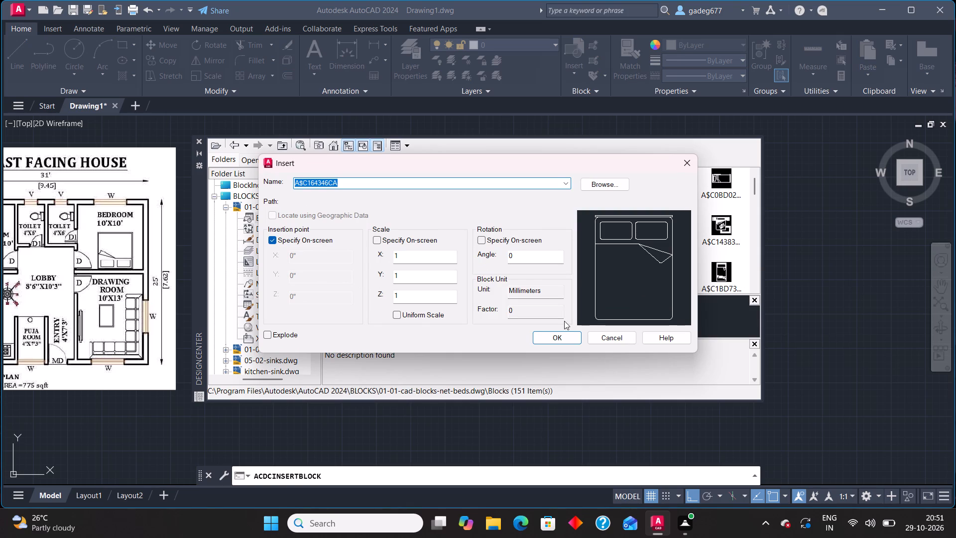
pyautogui.click(559, 338)
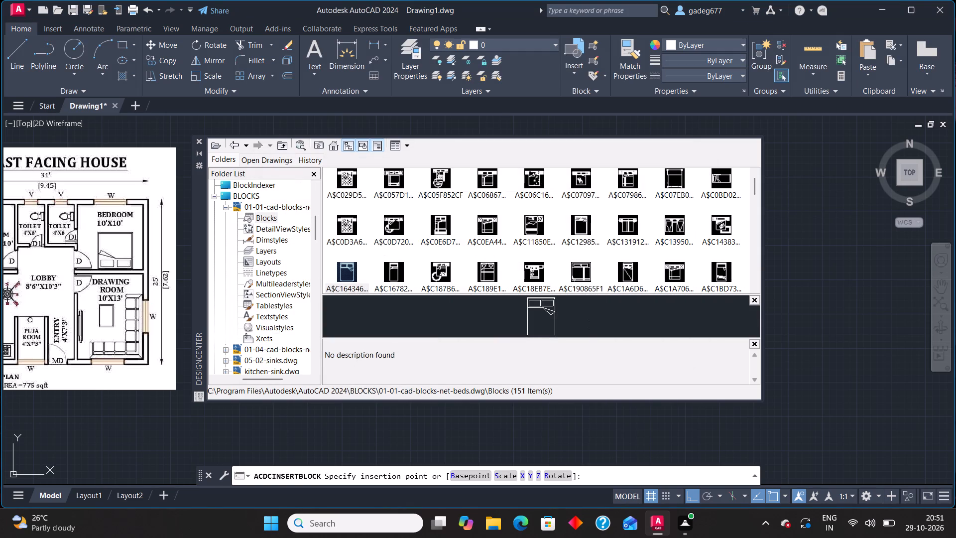
pyautogui.click(198, 143)
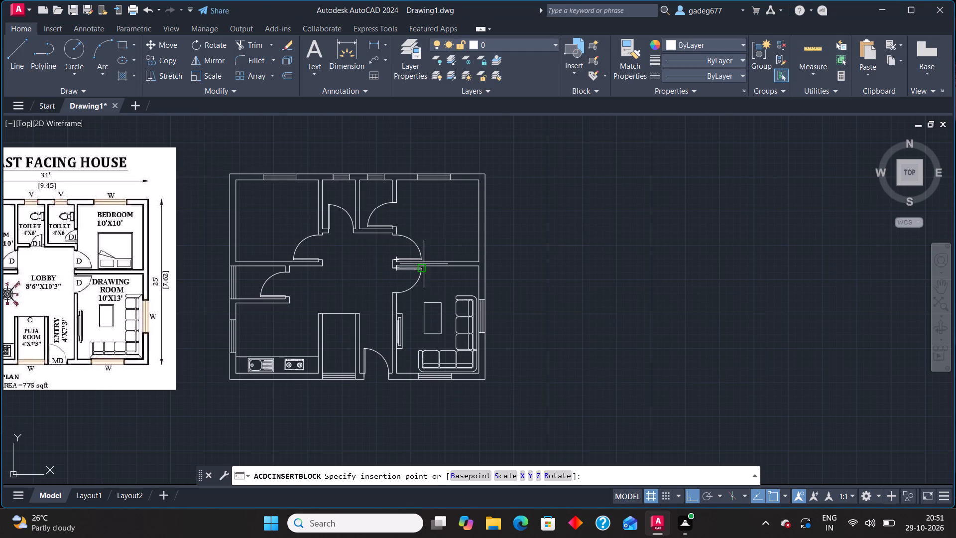
pyautogui.scroll(3, 441, 248)
pyautogui.click(436, 262)
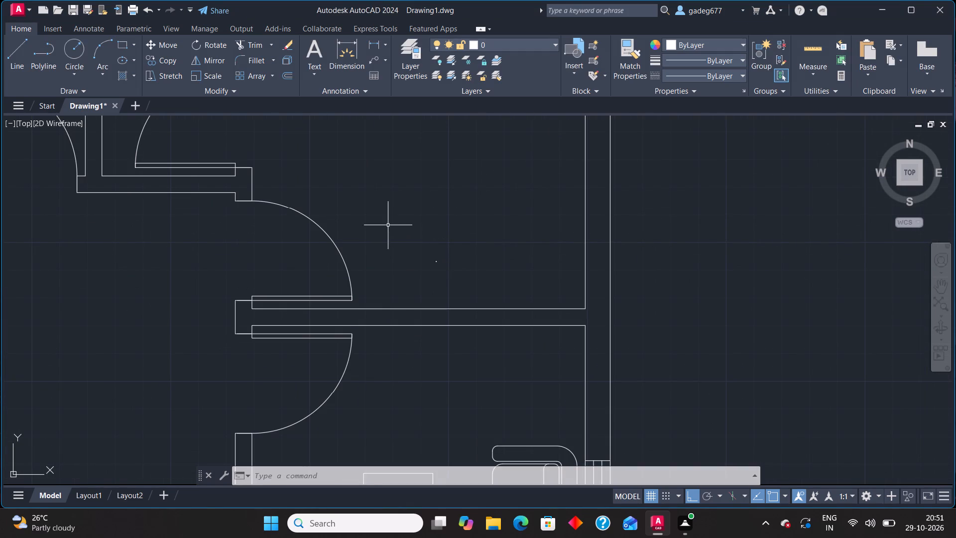
# Scale the tiny inserted bed up from its insertion point until it is about half the northeast bedroom's width.
pyautogui.click(388, 226)
pyautogui.click(476, 284)
pyautogui.write('sc')
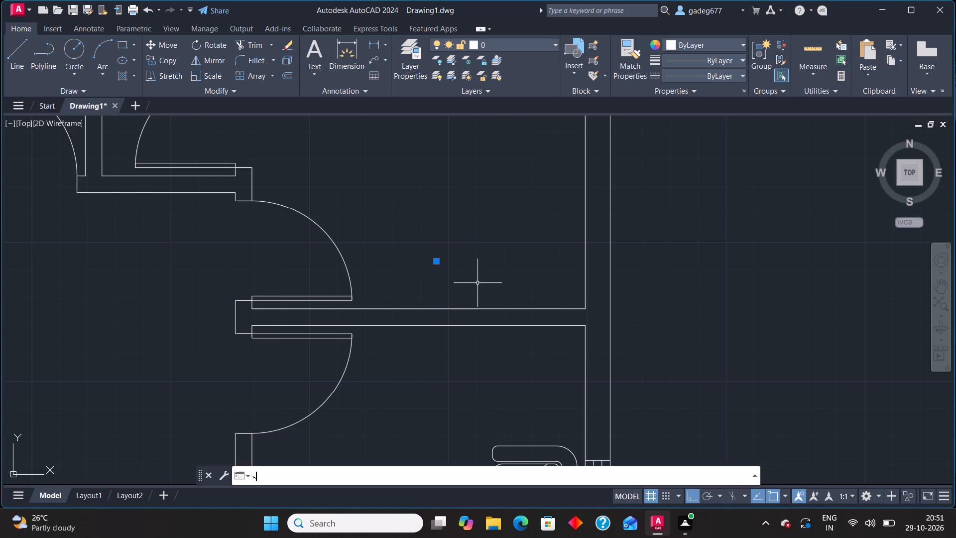
pyautogui.press('Return')
pyautogui.click(438, 263)
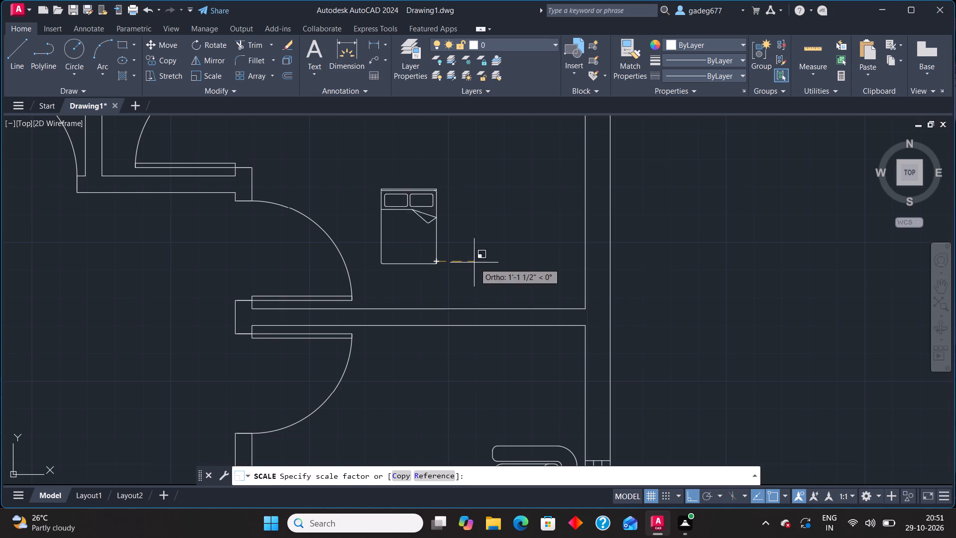
pyautogui.scroll(-2, 506, 281)
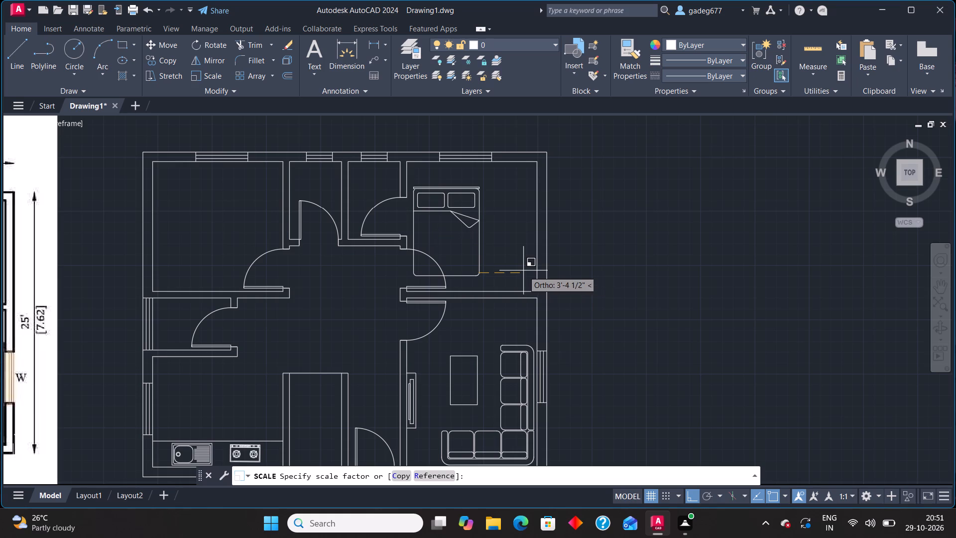
pyautogui.click(524, 270)
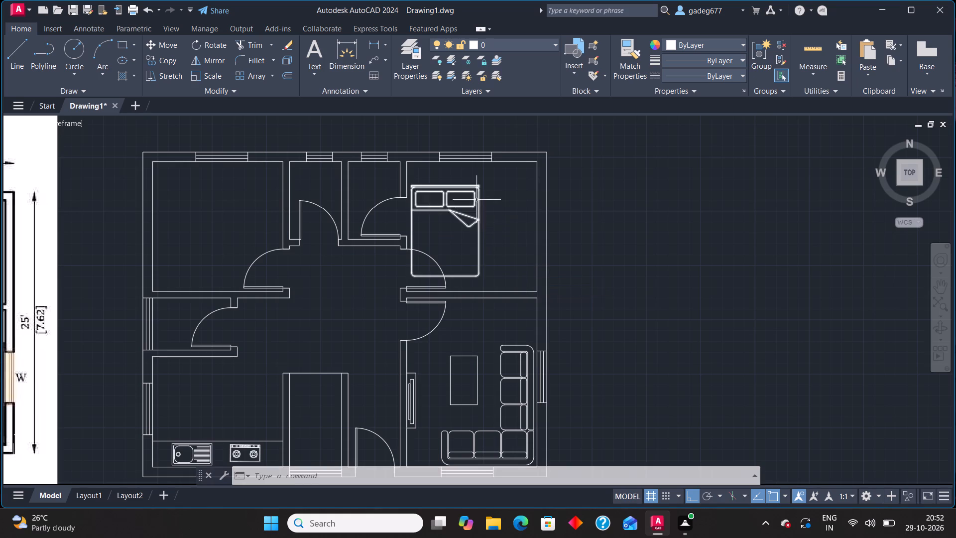
# Rotate the bed 180° about its southeast corner so the pillows face south.
pyautogui.click(476, 198)
pyautogui.click(210, 43)
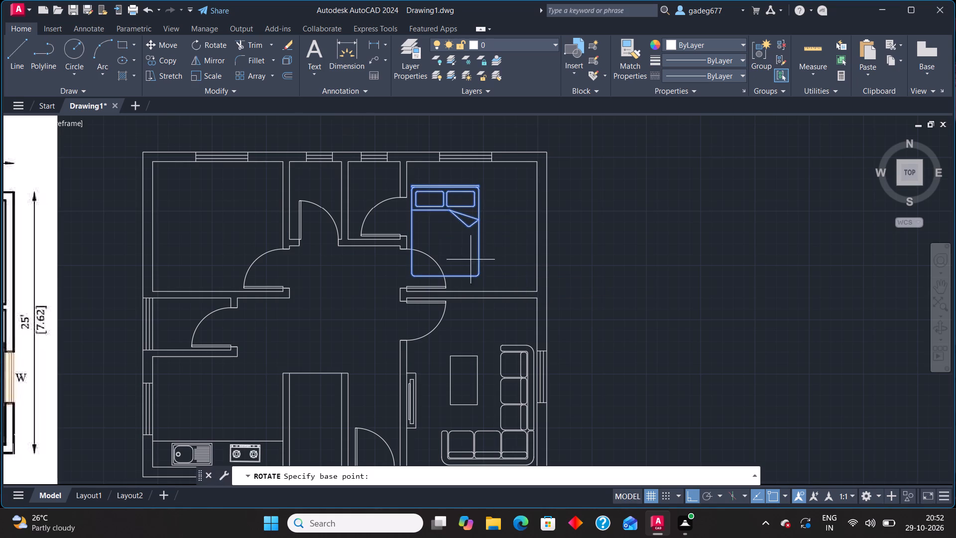
pyautogui.click(478, 274)
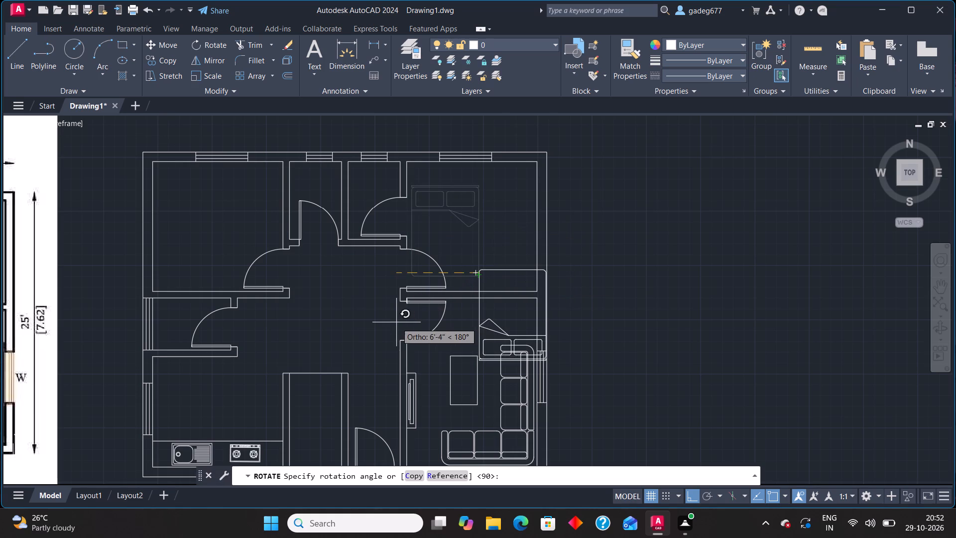
pyautogui.click(396, 324)
# With Ortho off, move the bed into the northeast bedroom with its headboard against the south wall, clear of the door swing.
pyautogui.click(538, 359)
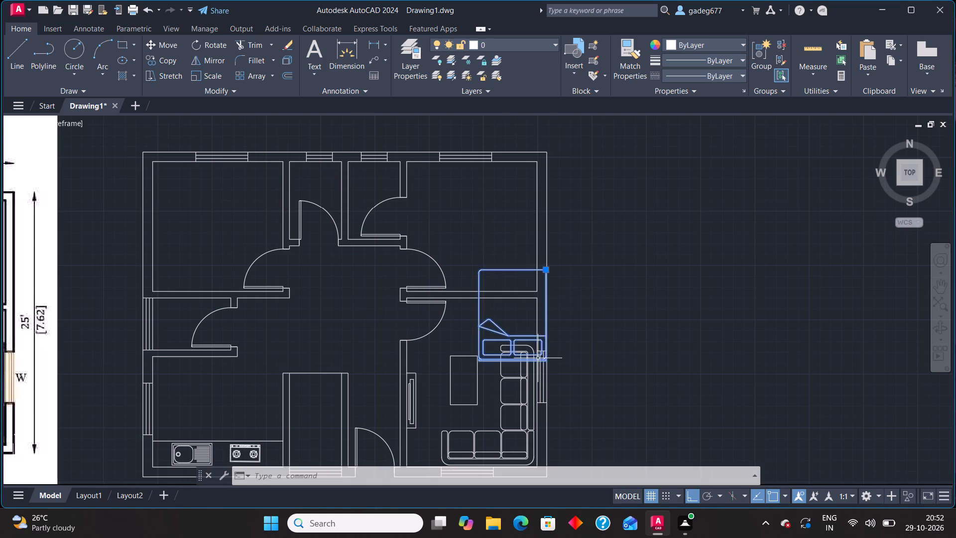
pyautogui.click(544, 271)
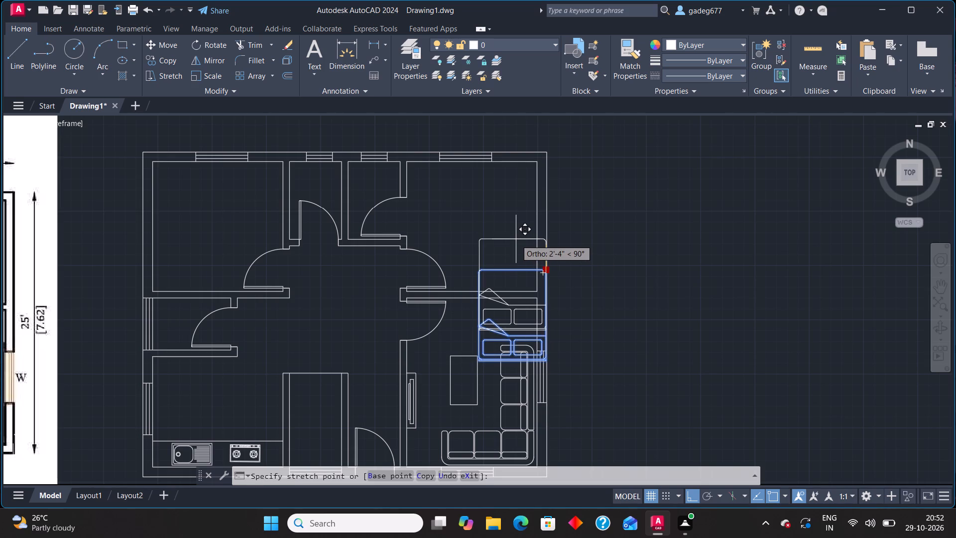
pyautogui.press('F8')
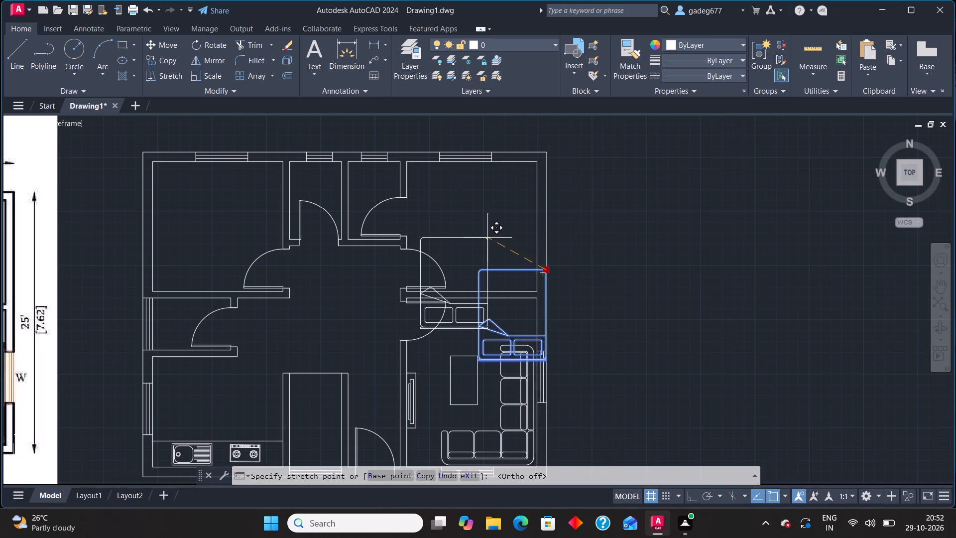
pyautogui.scroll(3, 500, 217)
pyautogui.scroll(-1, 502, 213)
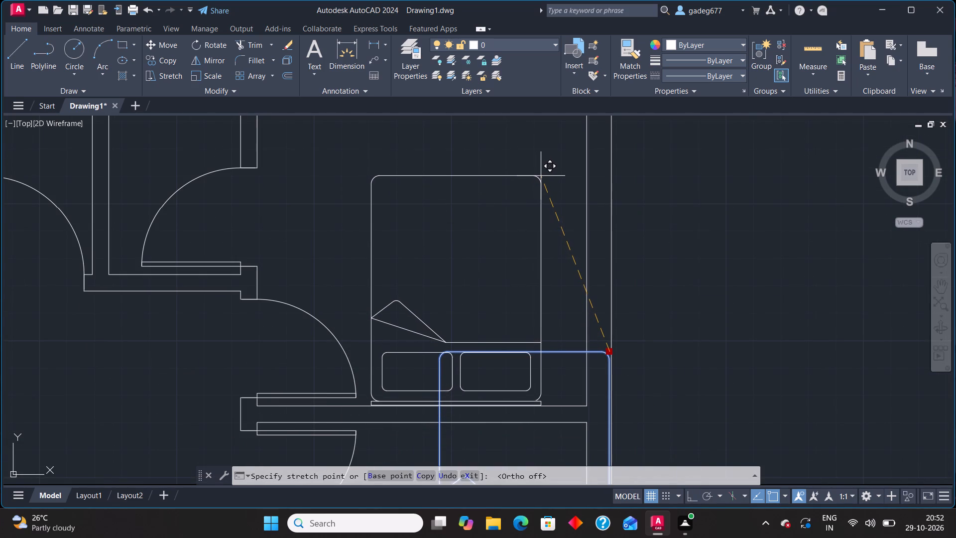
pyautogui.click(539, 174)
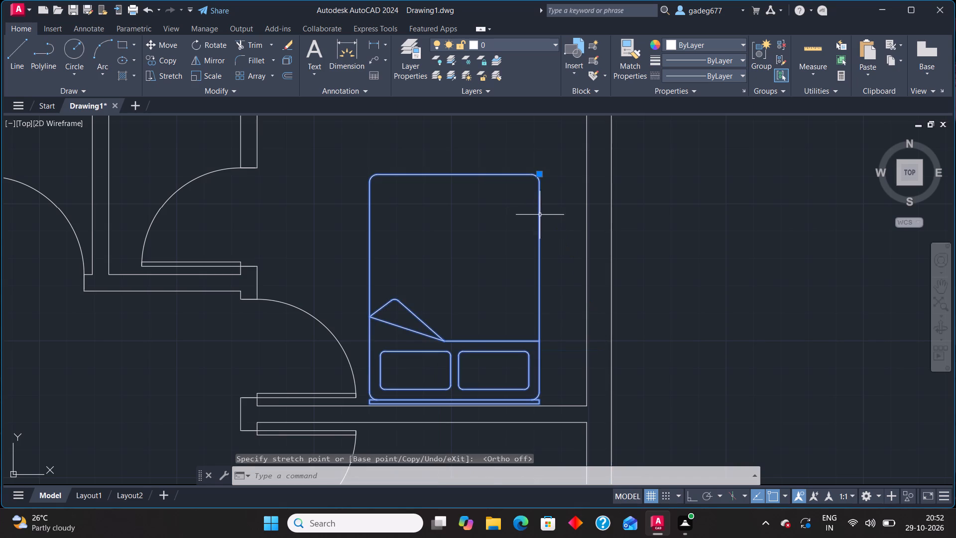
pyautogui.scroll(-1, 590, 255)
pyautogui.press('Escape')
# Copy the northeast bedroom's bed into the northwest bedroom, near its west wall.
pyautogui.scroll(-2, 600, 252)
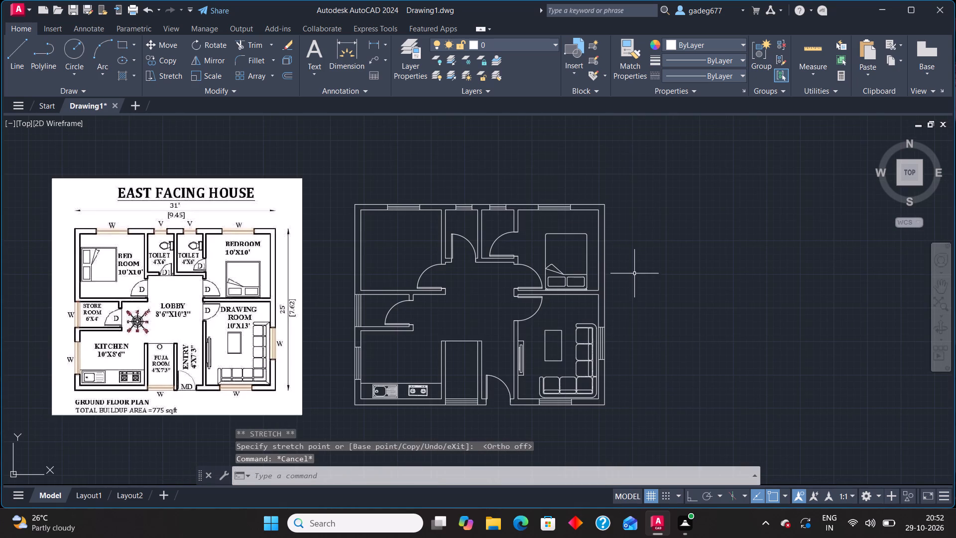
pyautogui.click(563, 235)
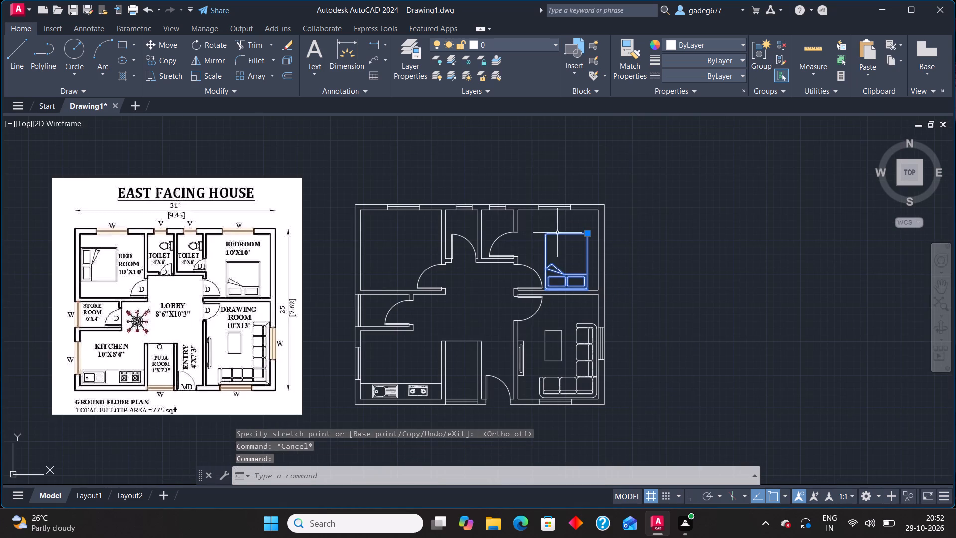
pyautogui.click(161, 65)
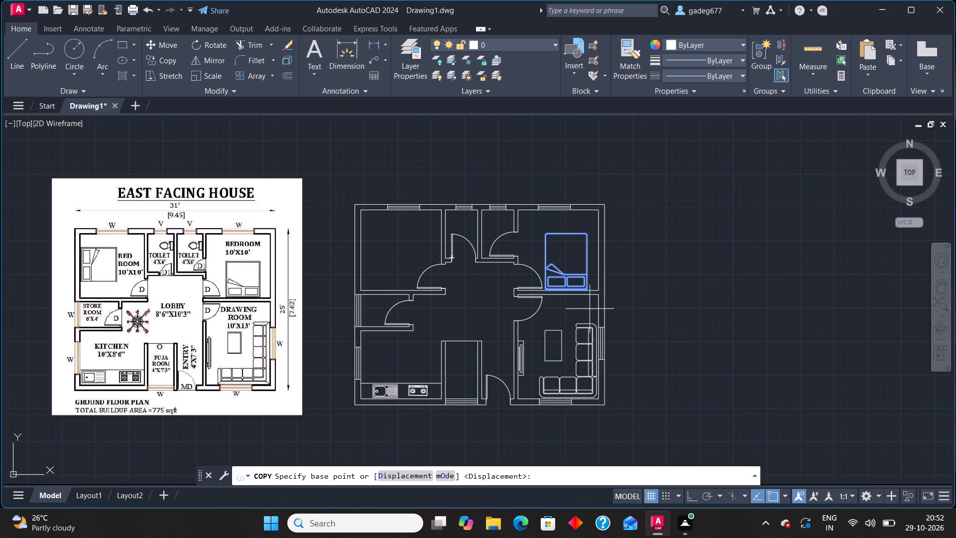
pyautogui.scroll(3, 582, 291)
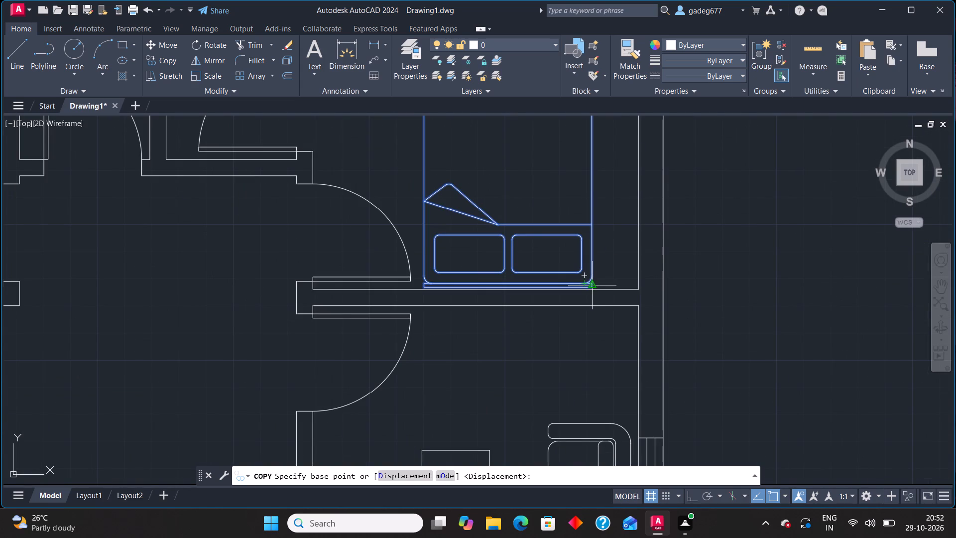
pyautogui.click(589, 284)
pyautogui.scroll(-4, 342, 344)
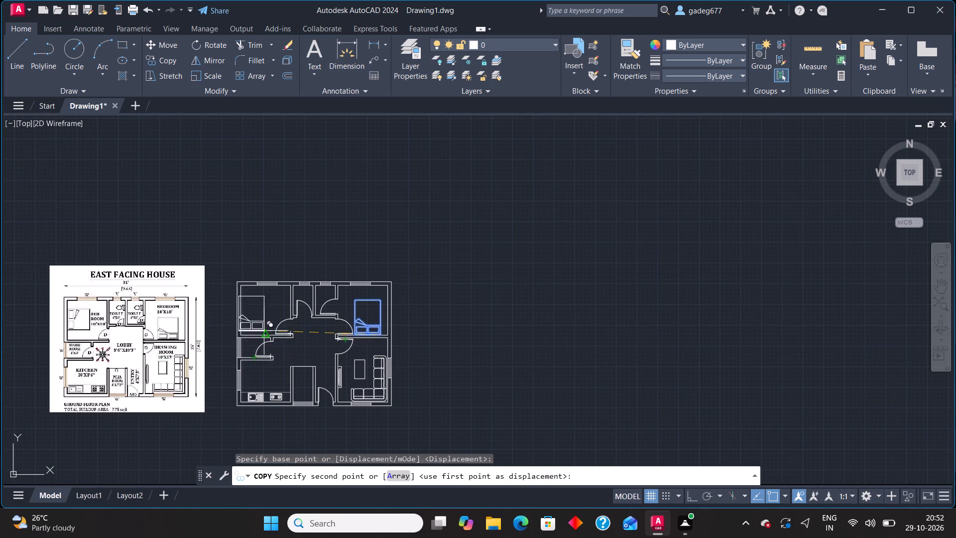
pyautogui.scroll(4, 264, 331)
pyautogui.click(270, 320)
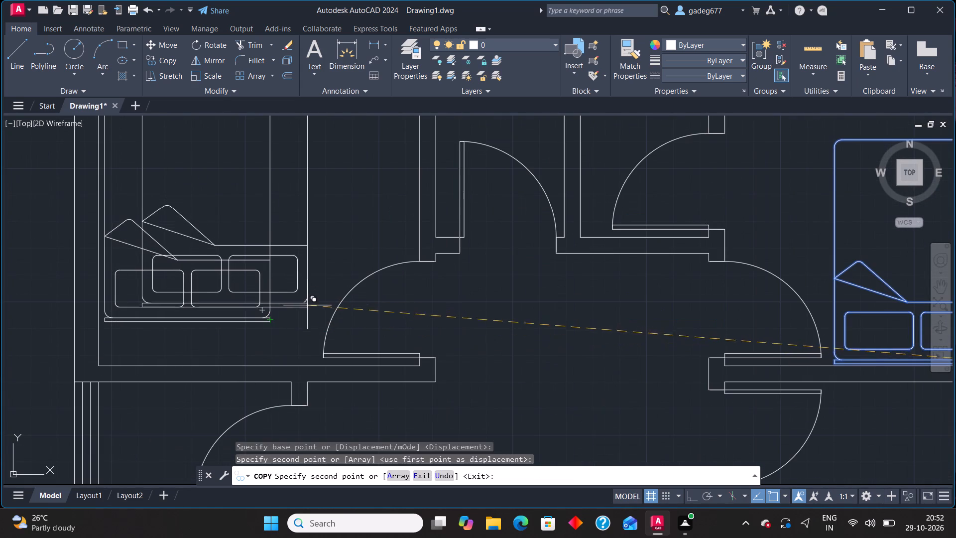
pyautogui.press('Escape')
# Rotate the copied bed about 90° clockwise around its headboard's midpoint so the pillows face west.
pyautogui.click(268, 303)
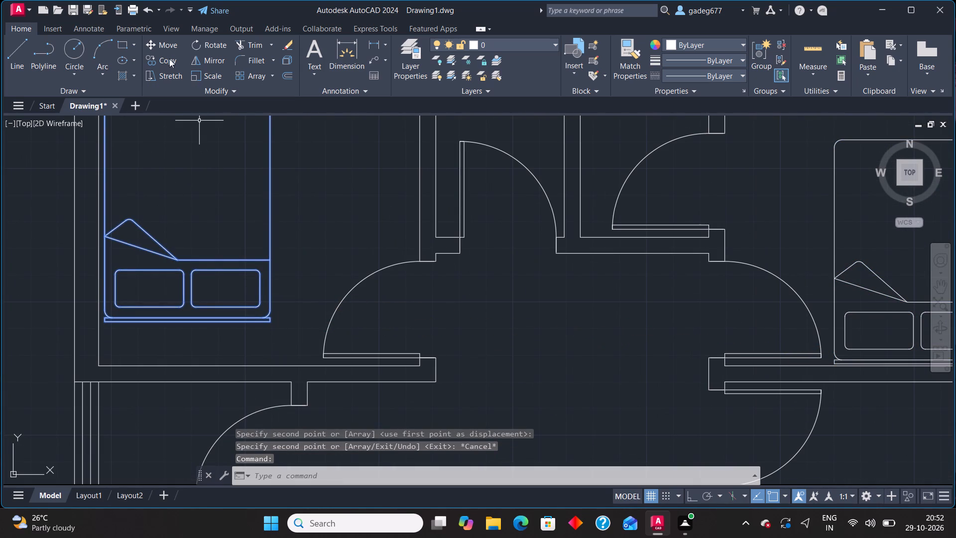
pyautogui.click(197, 46)
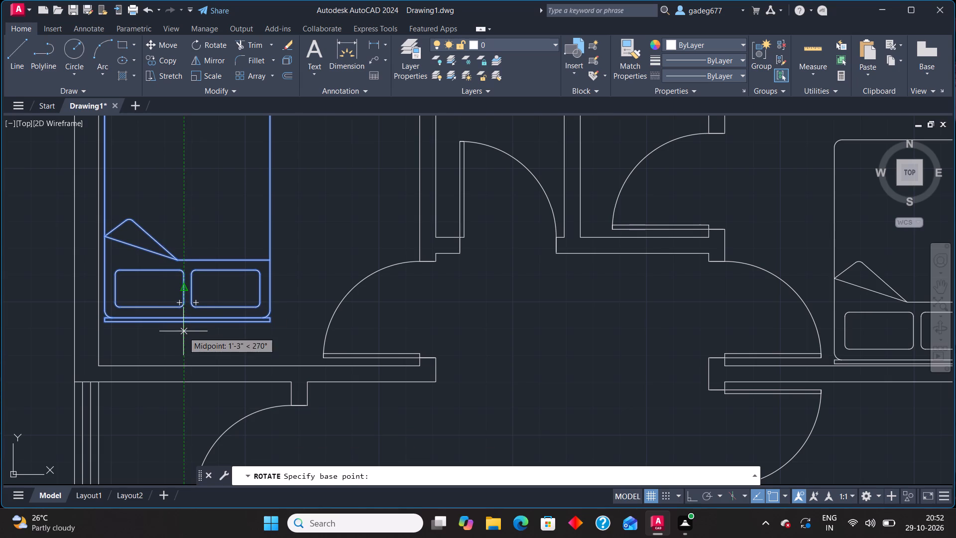
pyautogui.click(184, 325)
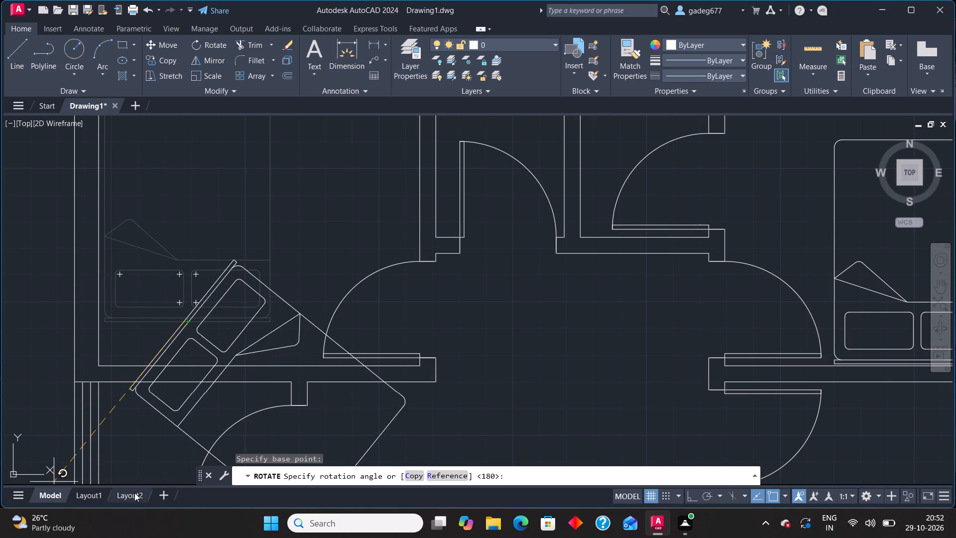
pyautogui.click(191, 432)
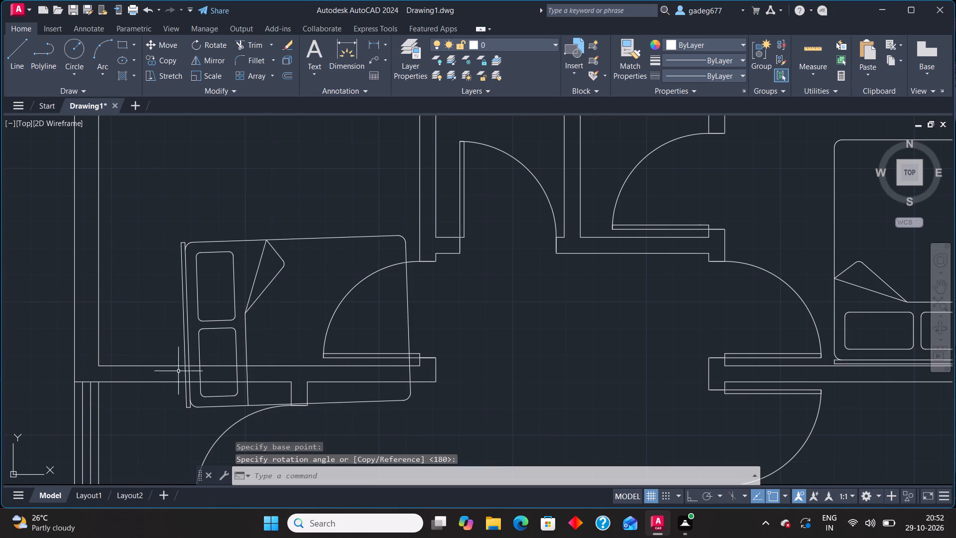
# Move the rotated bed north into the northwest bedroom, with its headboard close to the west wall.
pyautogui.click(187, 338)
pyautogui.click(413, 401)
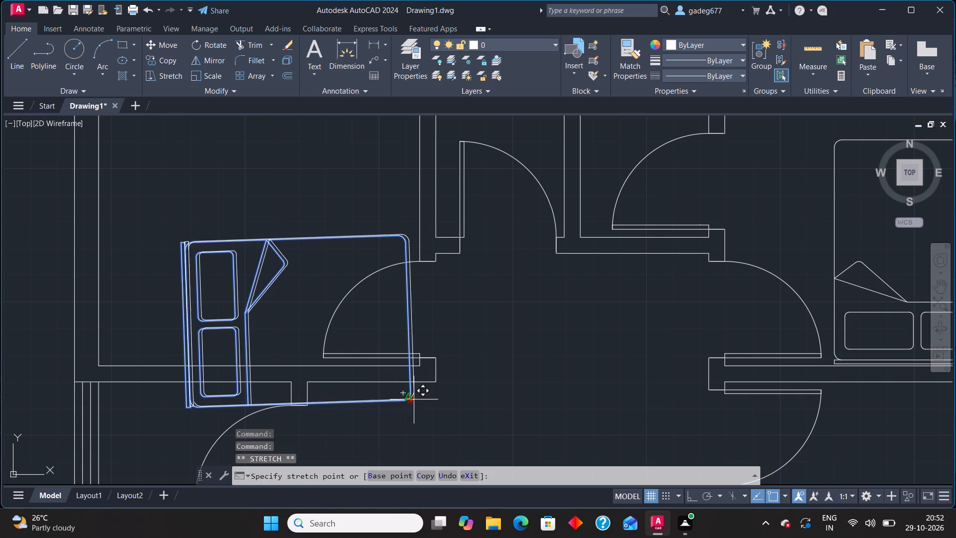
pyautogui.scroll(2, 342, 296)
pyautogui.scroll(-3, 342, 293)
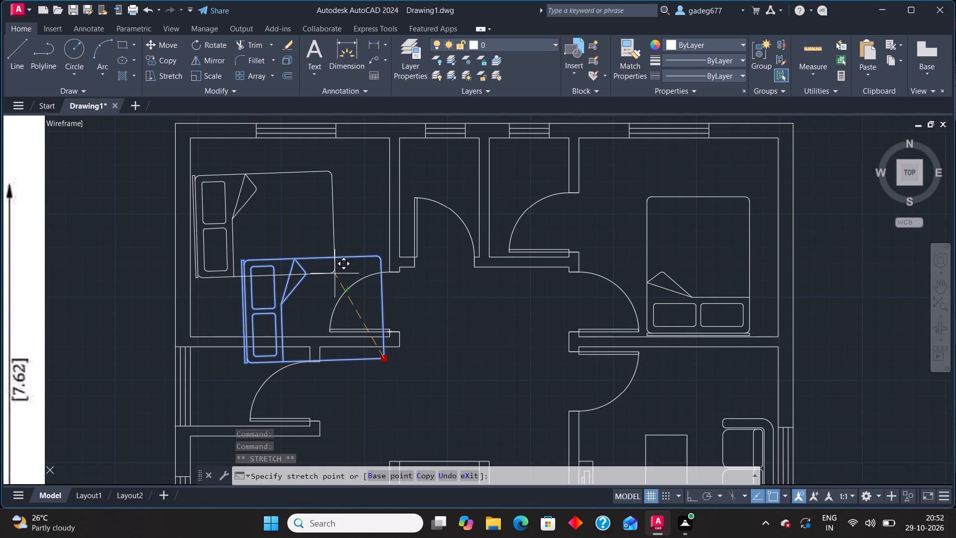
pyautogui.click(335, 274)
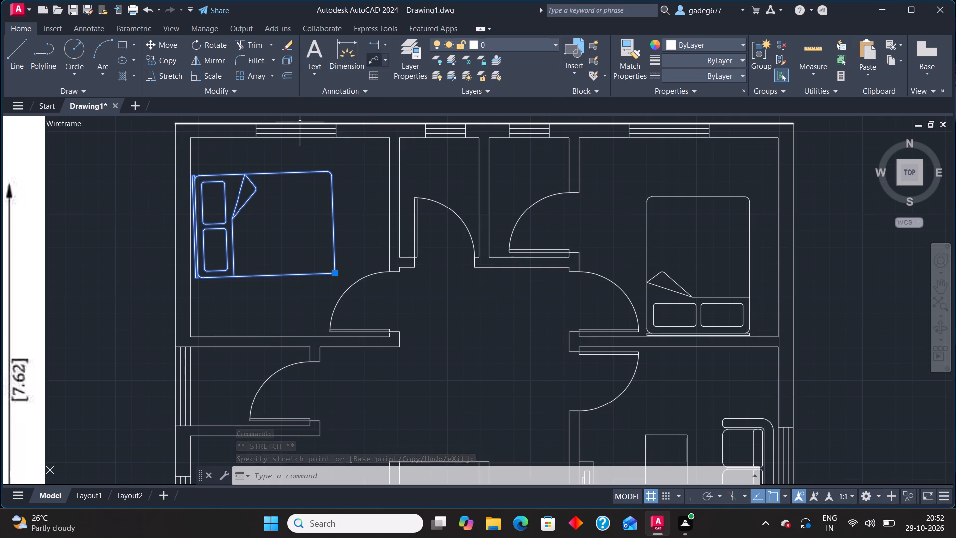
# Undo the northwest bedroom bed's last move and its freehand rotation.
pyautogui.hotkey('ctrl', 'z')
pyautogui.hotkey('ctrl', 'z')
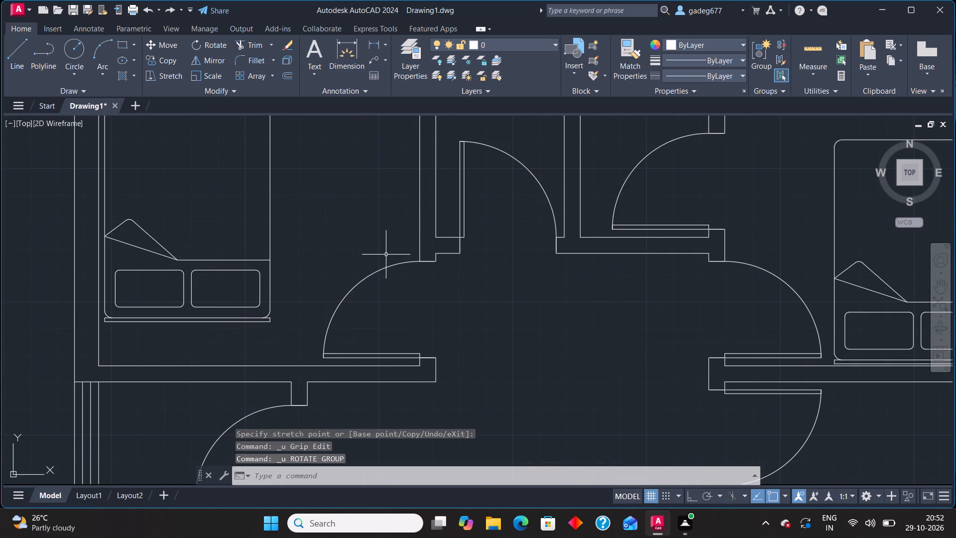
# With Ortho on, rotate the northwest bedroom's bed 90° clockwise about its southeast corner so the pillows face west.
pyautogui.scroll(-2, 294, 258)
pyautogui.click(283, 253)
pyautogui.click(293, 245)
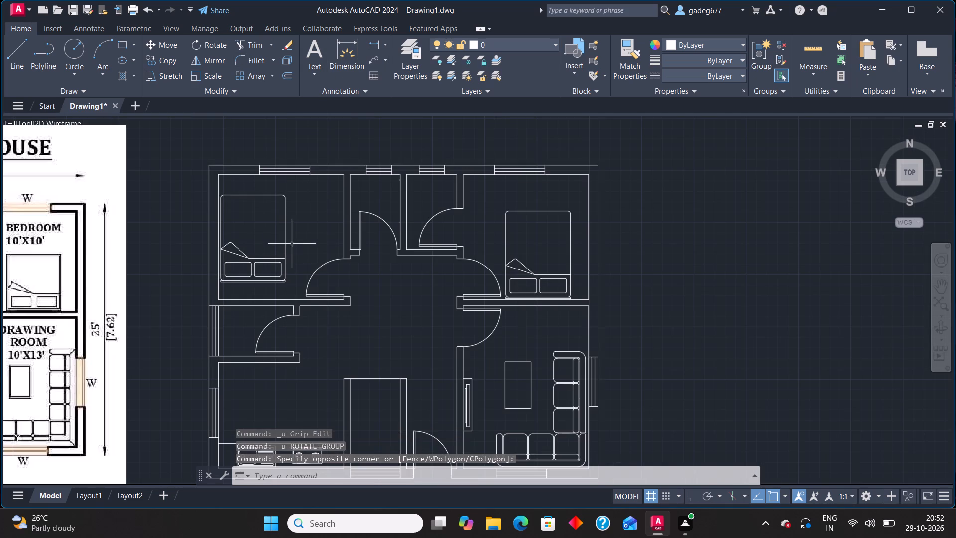
pyautogui.click(278, 247)
pyautogui.click(290, 280)
pyautogui.click(284, 283)
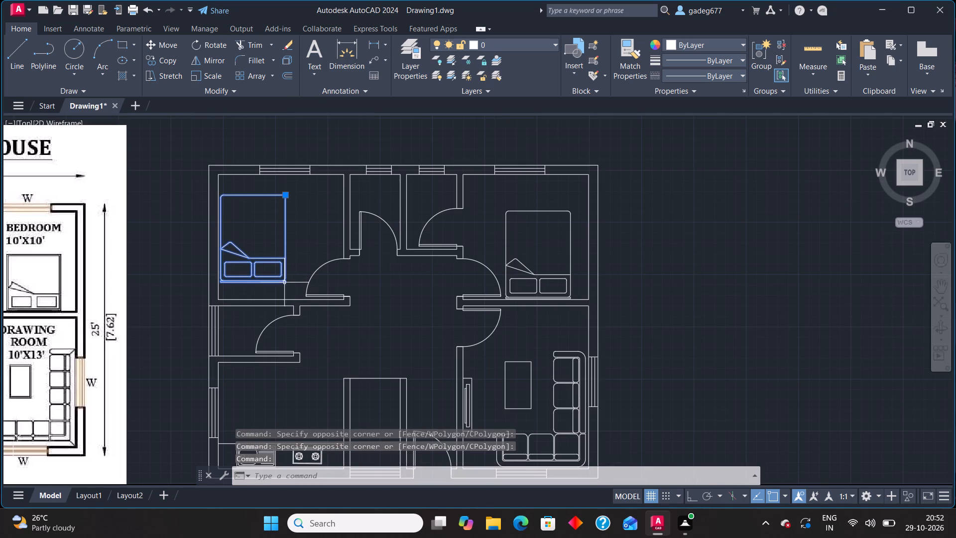
pyautogui.press('F8')
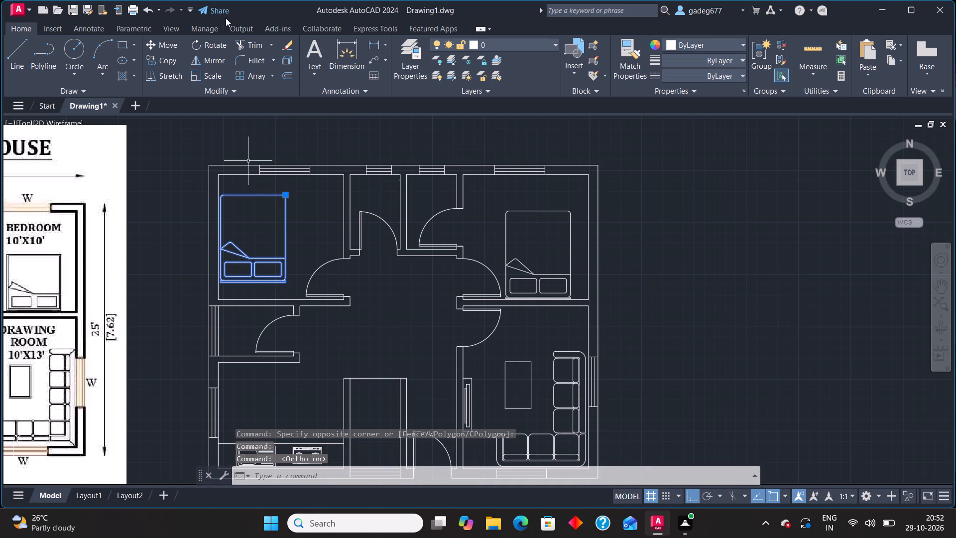
pyautogui.click(209, 43)
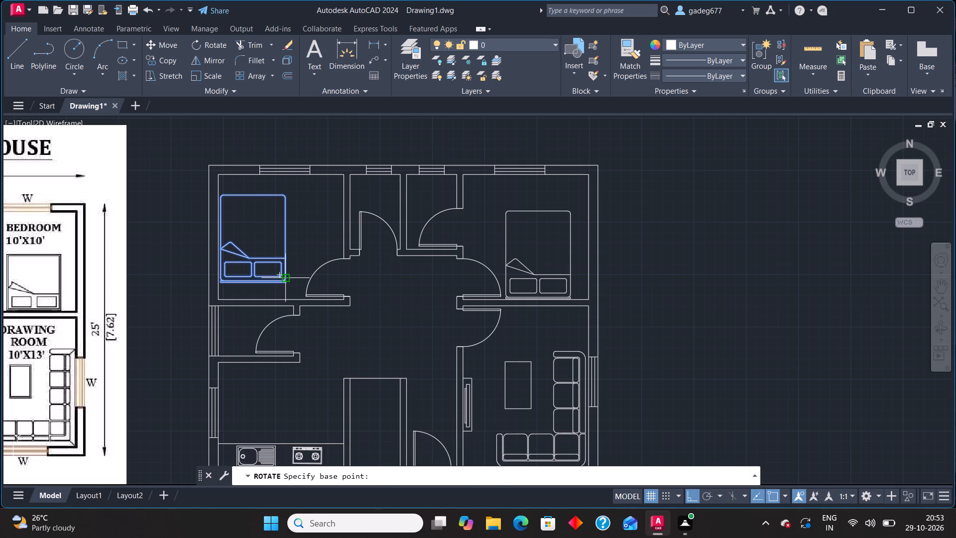
pyautogui.click(283, 279)
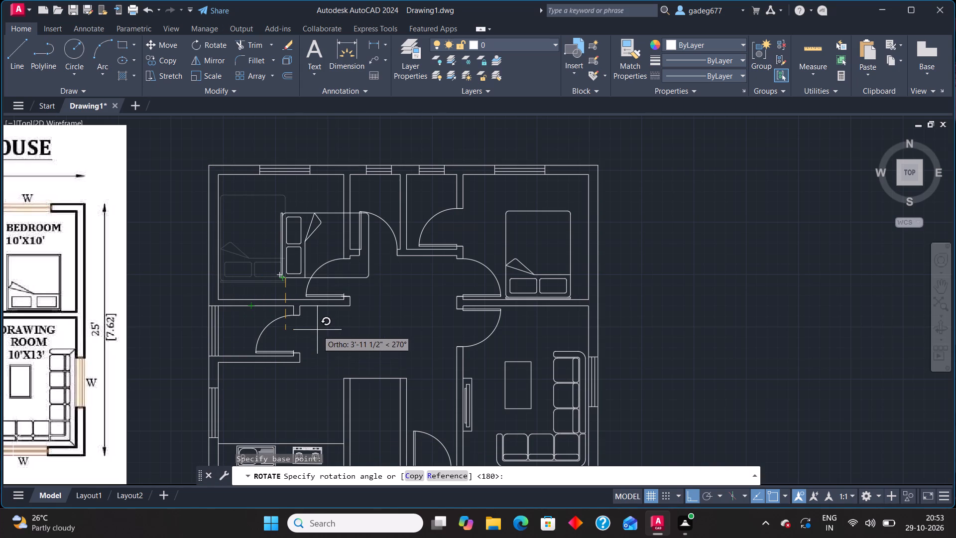
pyautogui.click(317, 330)
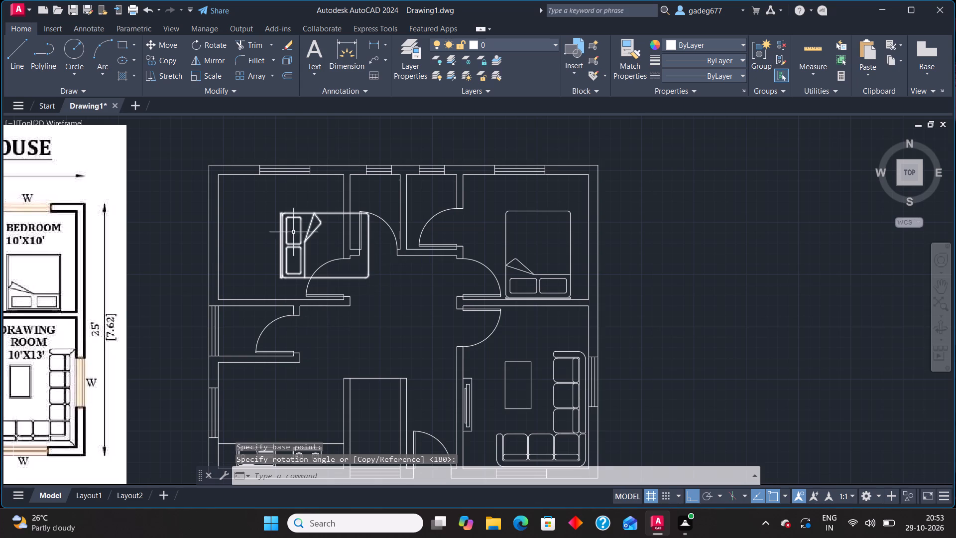
# Move the rotated bed about 4'-9 1/2" west so its headboard sits just off the northwest bedroom's west wall.
pyautogui.scroll(2, 267, 201)
pyautogui.click(310, 238)
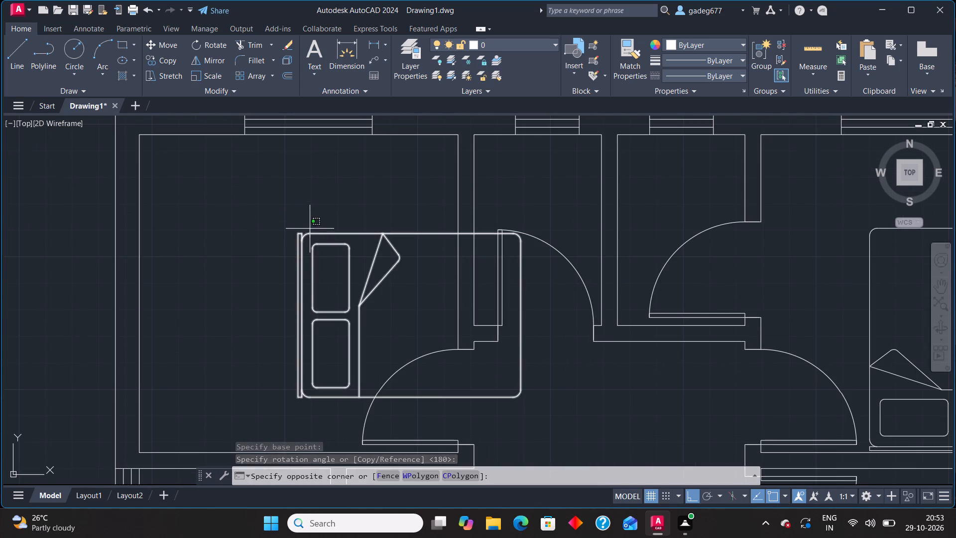
pyautogui.click(310, 229)
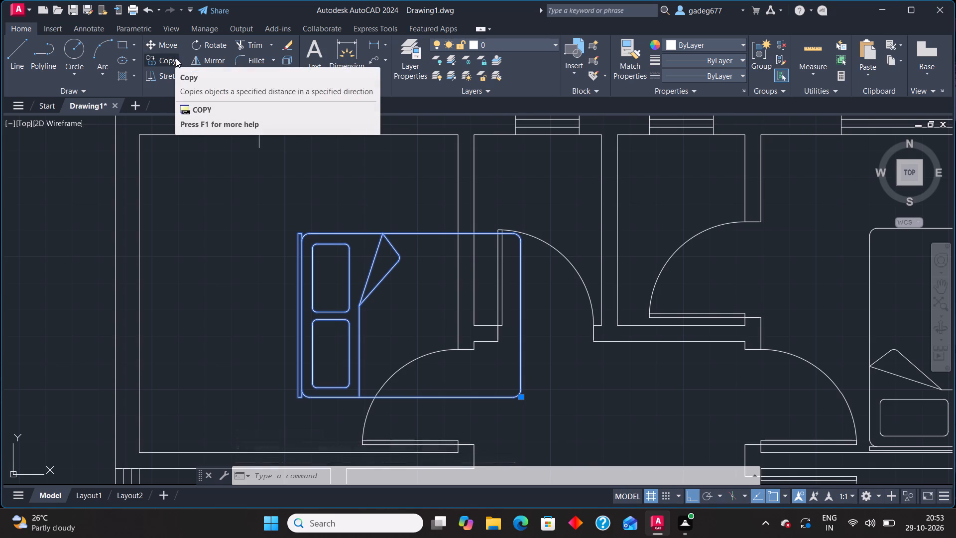
pyautogui.click(170, 44)
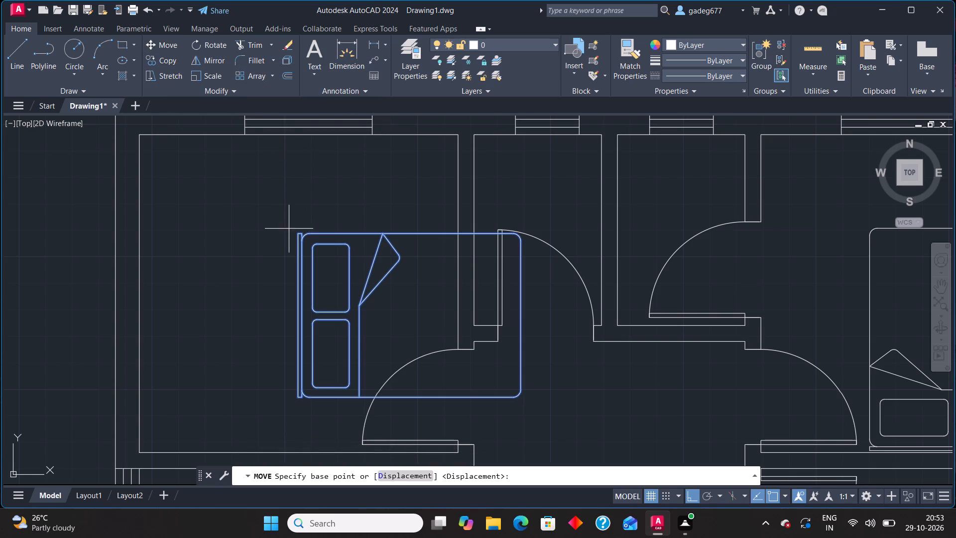
pyautogui.click(297, 234)
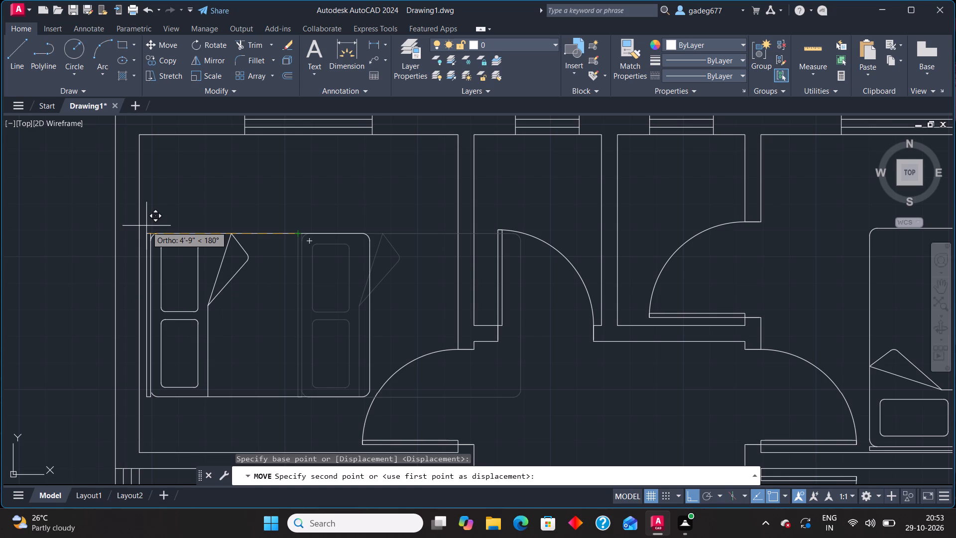
pyautogui.scroll(2, 145, 224)
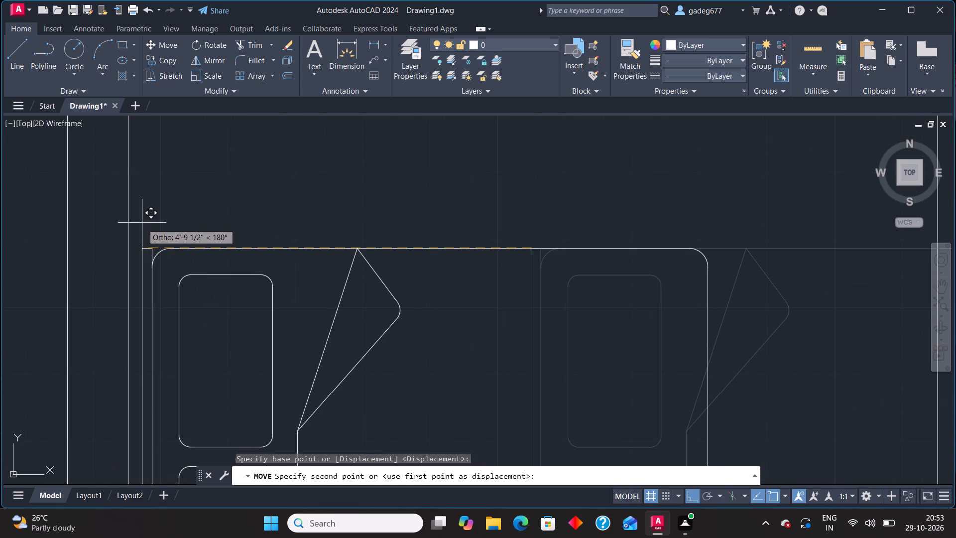
pyautogui.click(142, 223)
# Shift the northwest bedroom's bed slightly north along the west wall, away from the door swing.
pyautogui.scroll(-3, 211, 206)
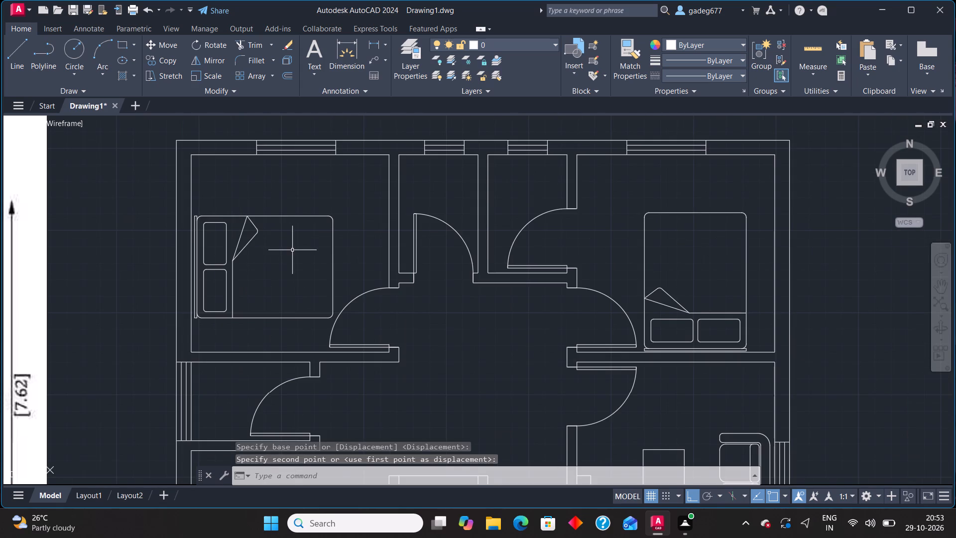
pyautogui.scroll(-3, 292, 251)
pyautogui.scroll(2, 261, 269)
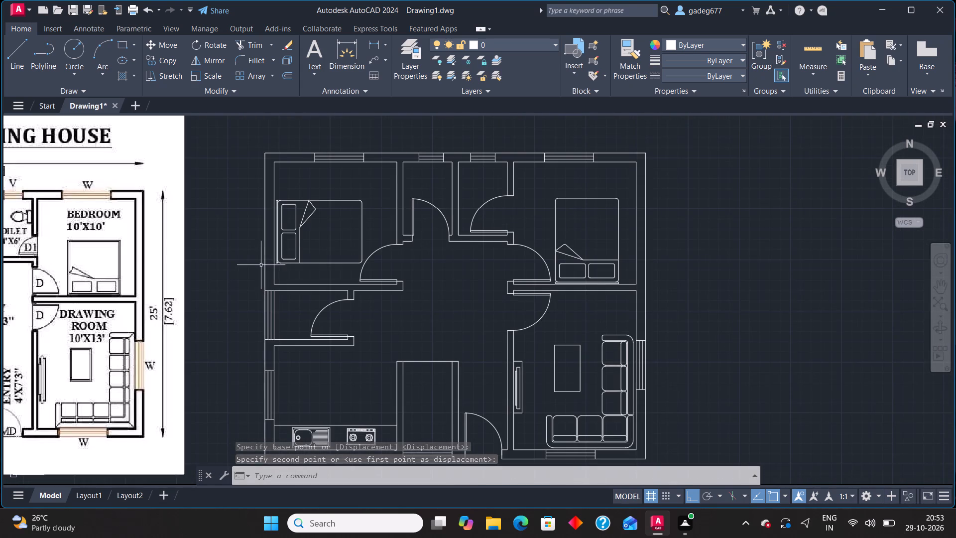
pyautogui.click(288, 199)
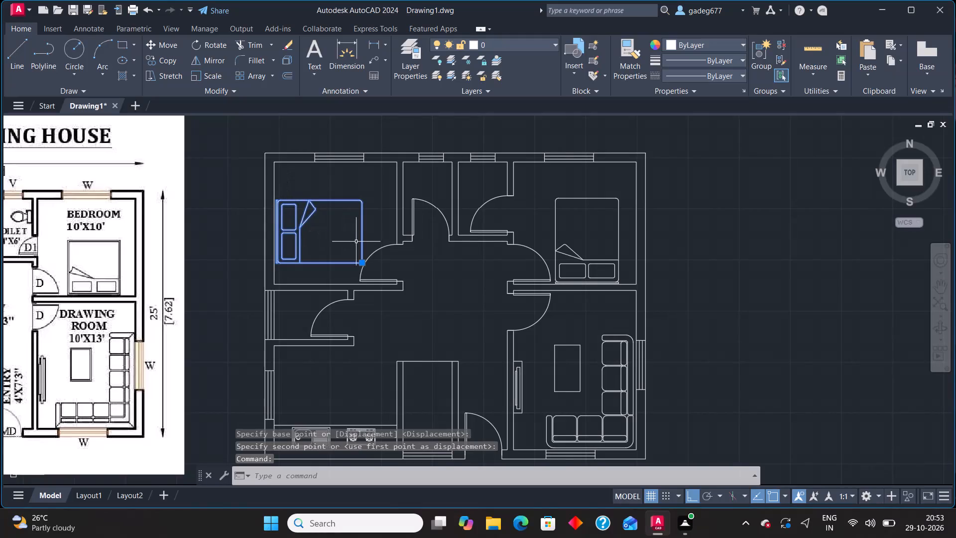
pyautogui.click(361, 266)
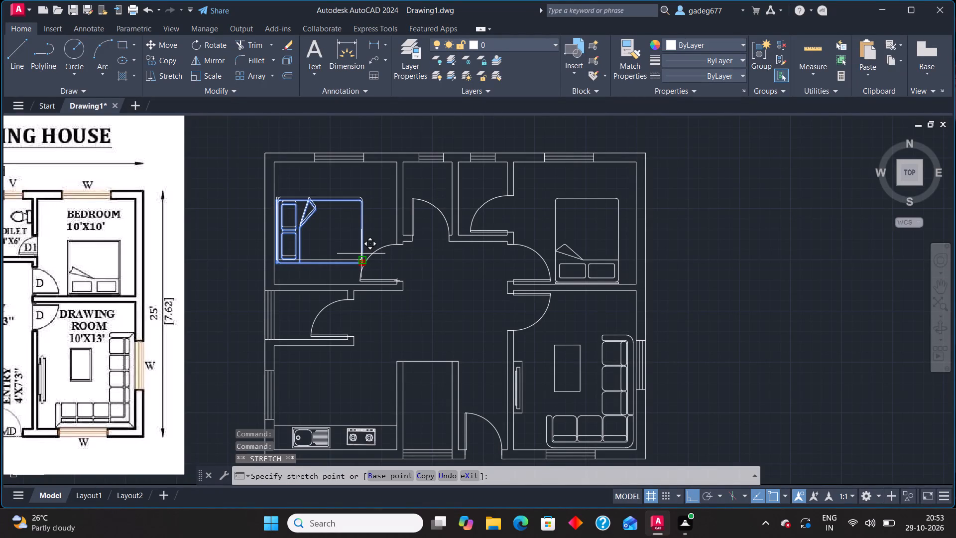
pyautogui.click(360, 251)
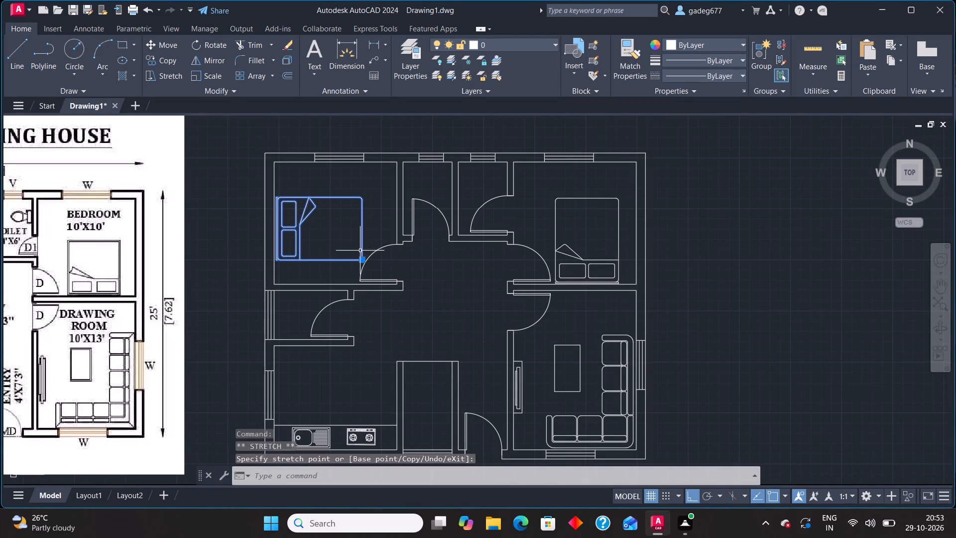
pyautogui.scroll(1, 360, 260)
pyautogui.click(360, 260)
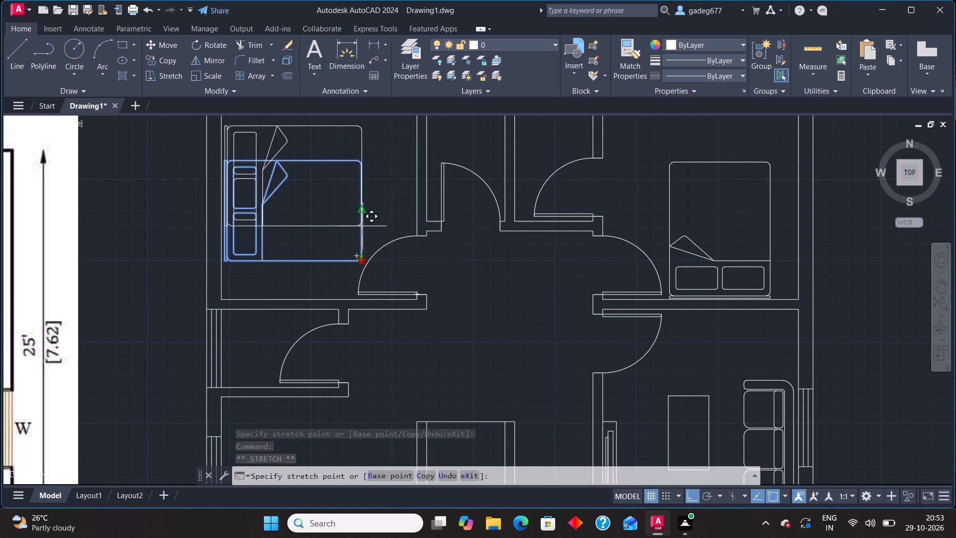
pyautogui.scroll(-1, 362, 210)
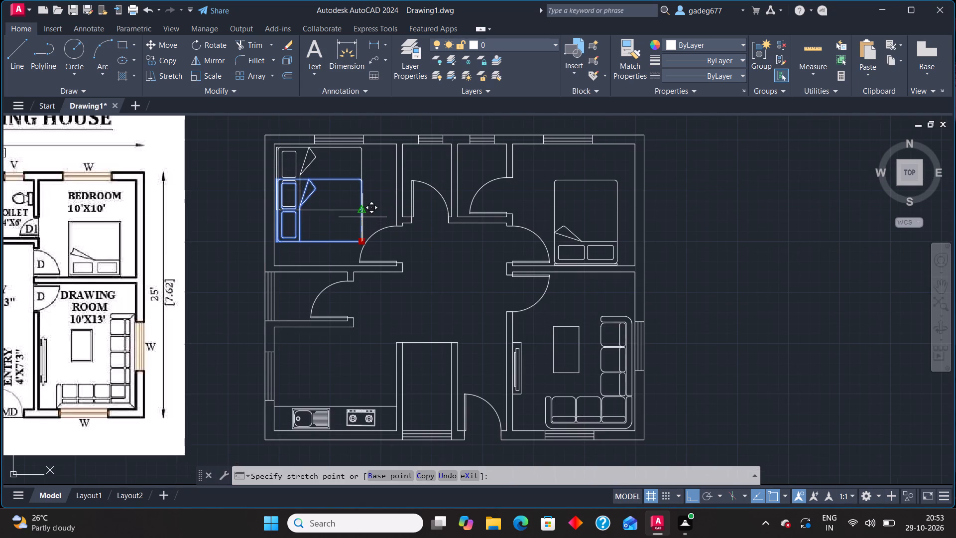
pyautogui.scroll(2, 361, 222)
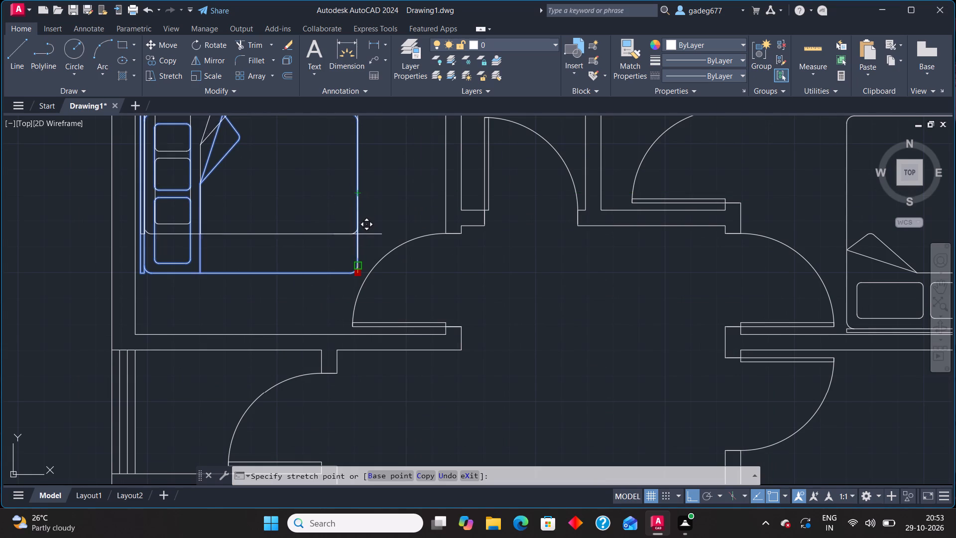
pyautogui.click(358, 251)
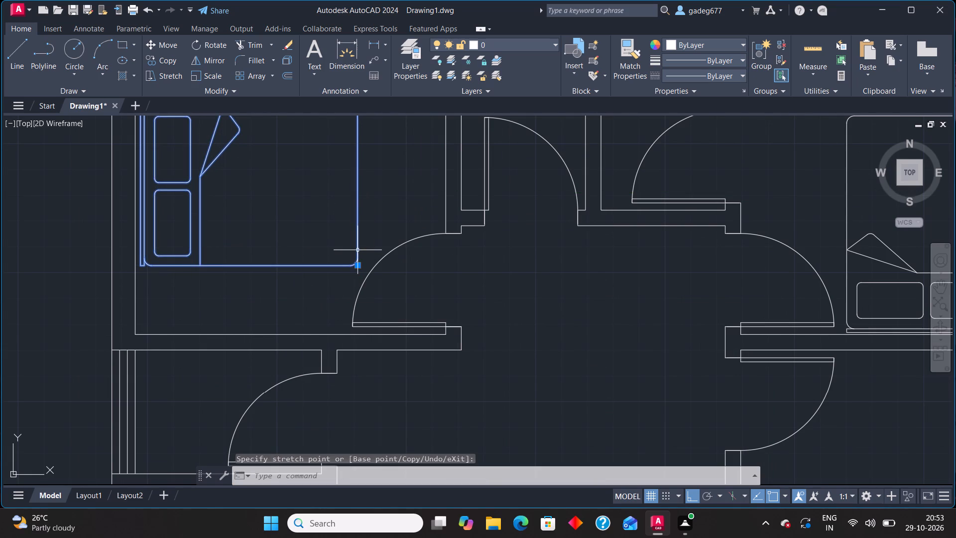
# Turn object snap off and move the northwest bedroom's bed about 1'-0" further north, clear of the door swing.
pyautogui.scroll(-2, 364, 248)
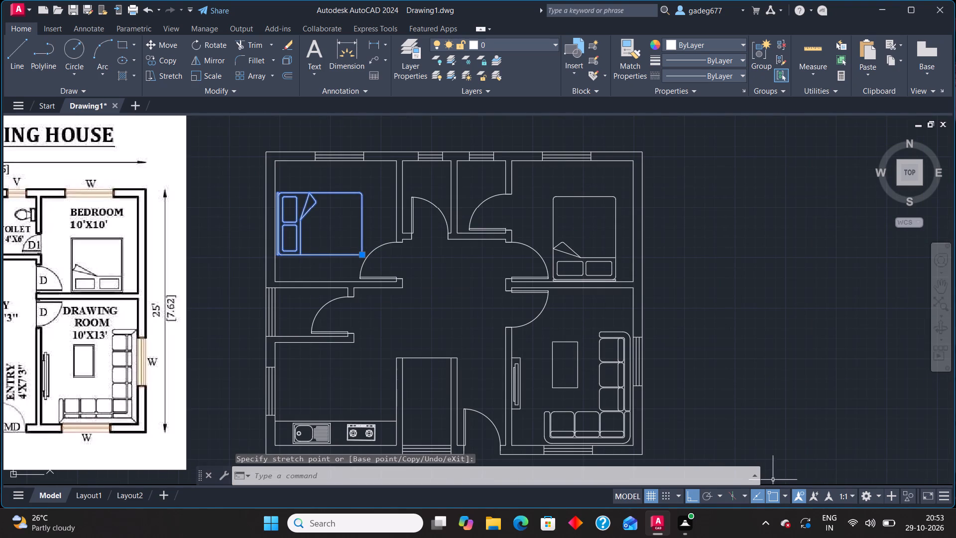
pyautogui.click(772, 493)
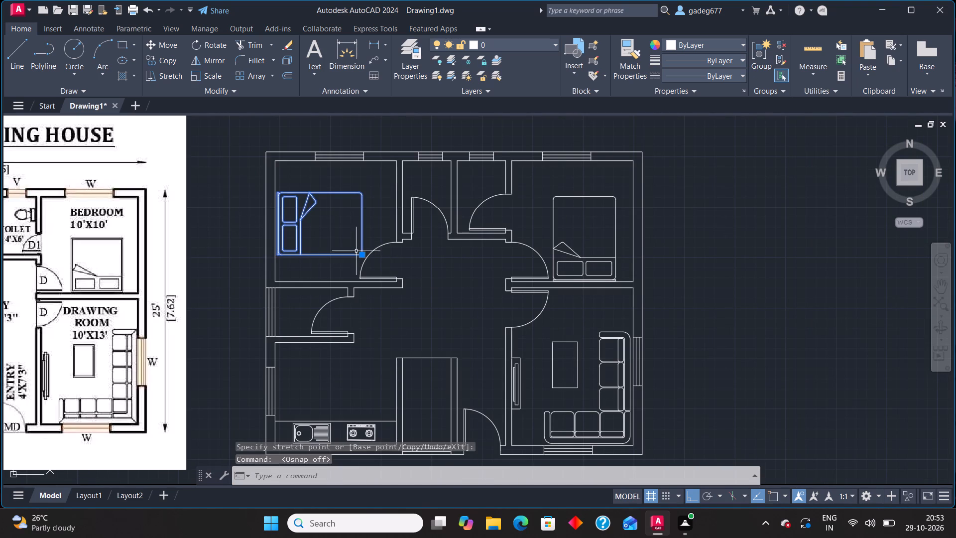
pyautogui.click(361, 256)
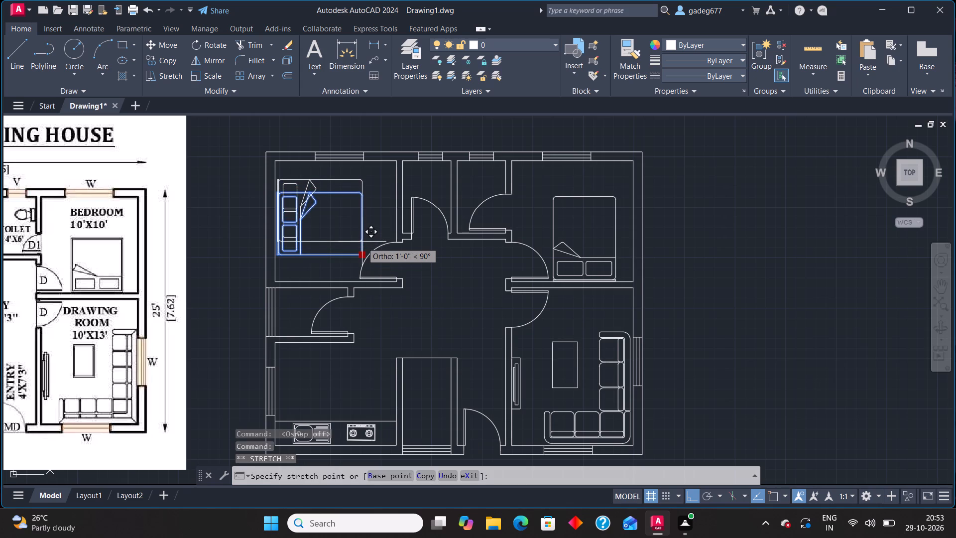
pyautogui.click(361, 243)
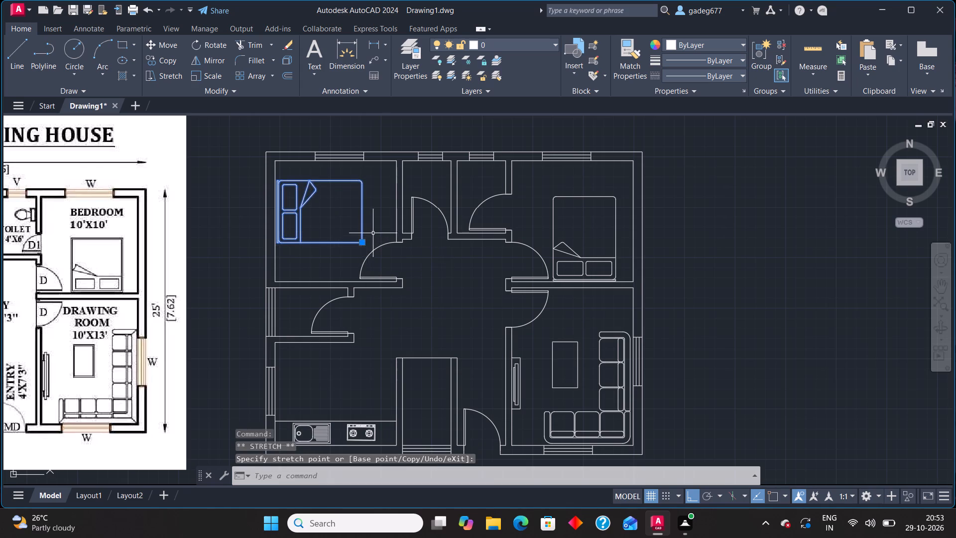
pyautogui.scroll(-1, 373, 233)
pyautogui.press('Escape')
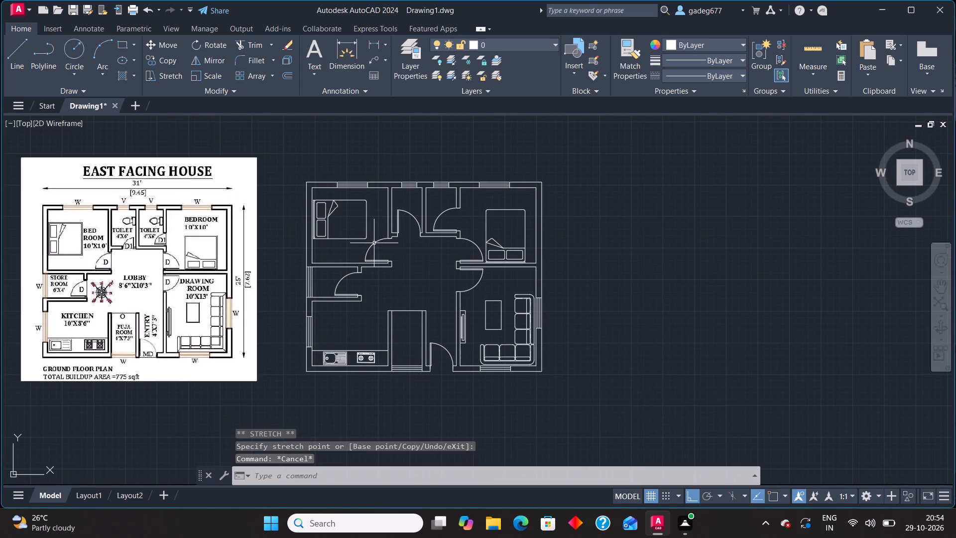
# Flip the west toilet's door so it hinges on the east side of its opening.
pyautogui.moveTo(400, 272); pyautogui.dragTo(432, 214, button='middle')
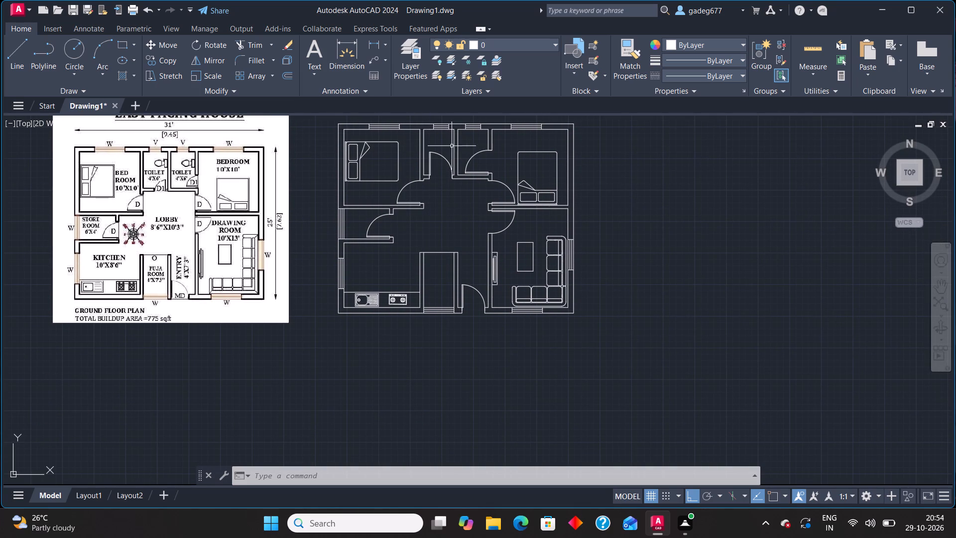
pyautogui.click(434, 154)
pyautogui.click(440, 181)
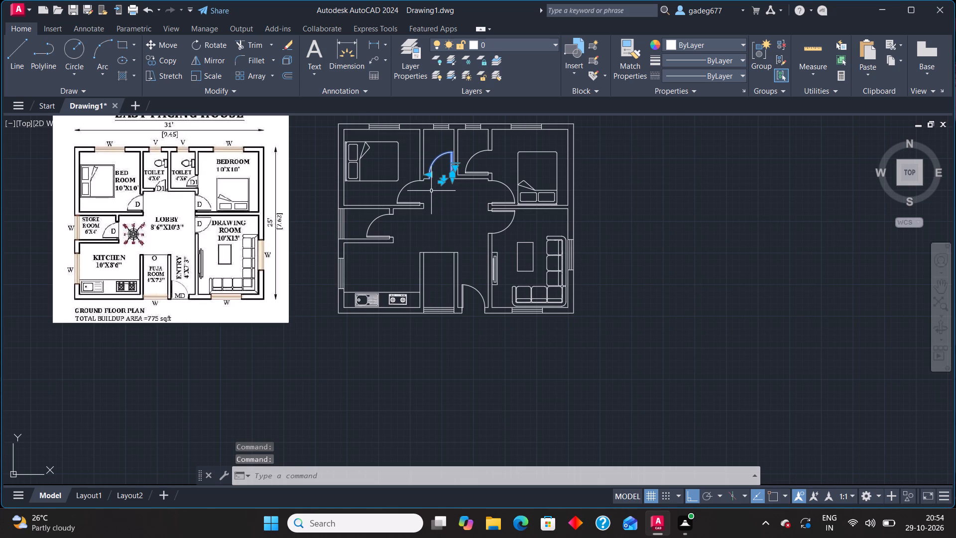
pyautogui.press('Escape')
# Insert the Toilet - Imperial block in the west toilet, just below its north window.
pyautogui.scroll(2, 430, 136)
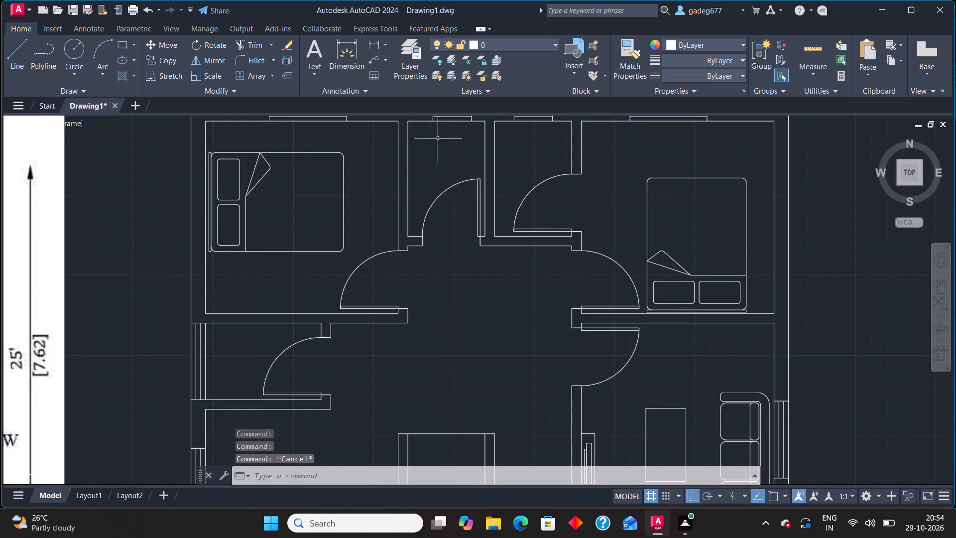
pyautogui.scroll(1, 447, 144)
pyautogui.moveTo(447, 148); pyautogui.dragTo(422, 261, button='middle')
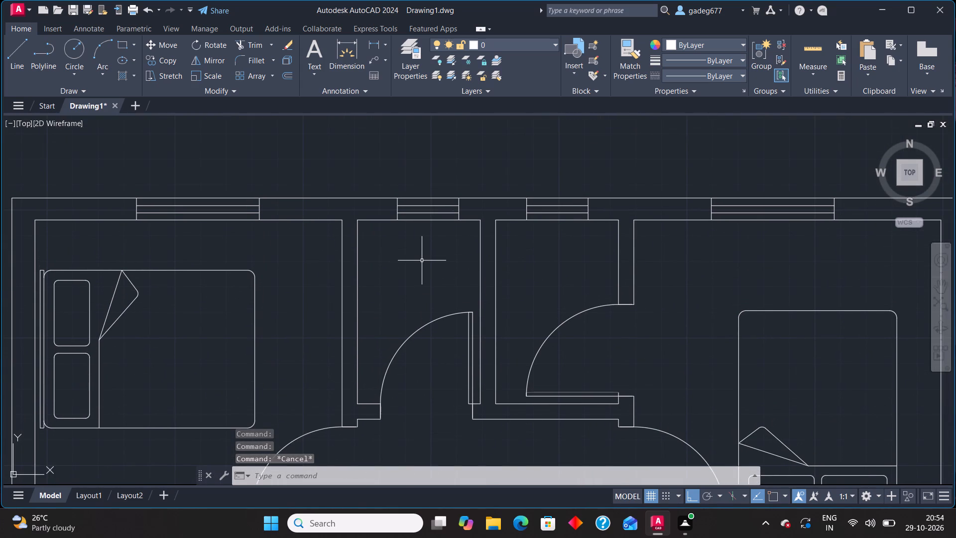
pyautogui.hotkey('ctrl', '3')
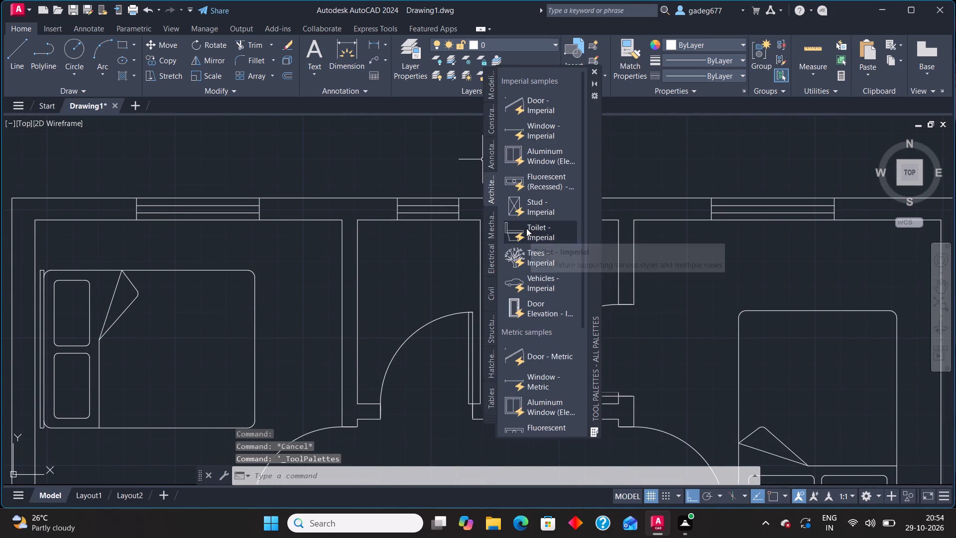
pyautogui.click(525, 231)
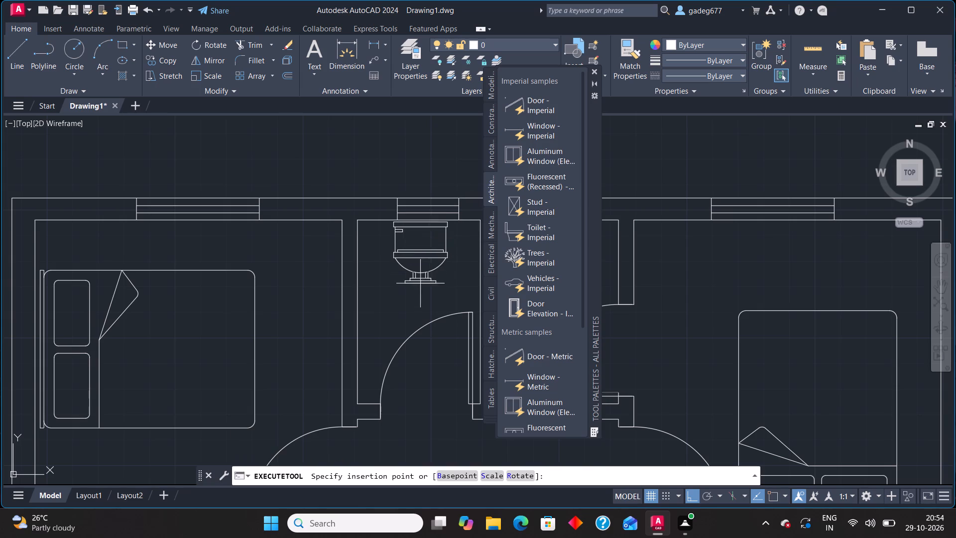
pyautogui.click(426, 292)
pyautogui.click(594, 69)
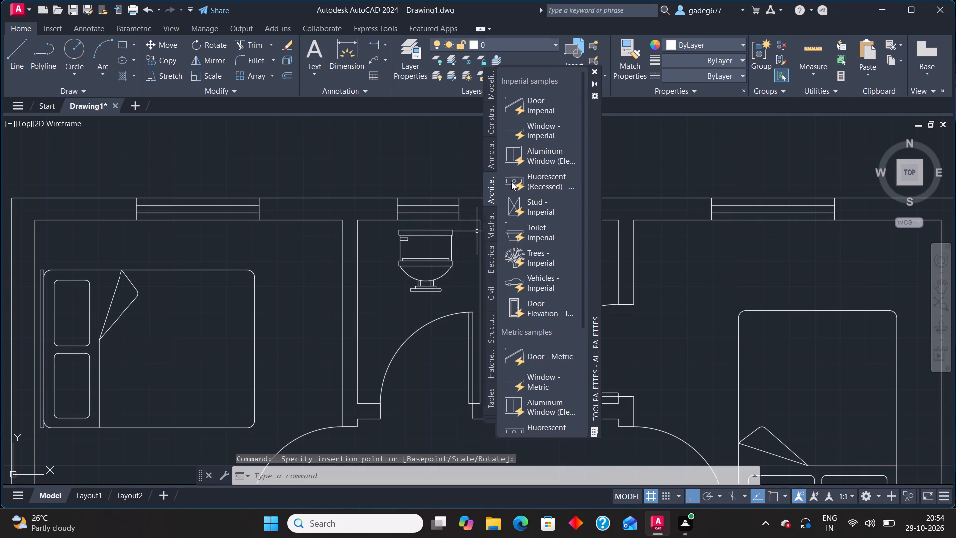
# Switch the inserted toilet block from its front view to Round (Plan), and finally to Pullchain (Plan).
pyautogui.click(452, 256)
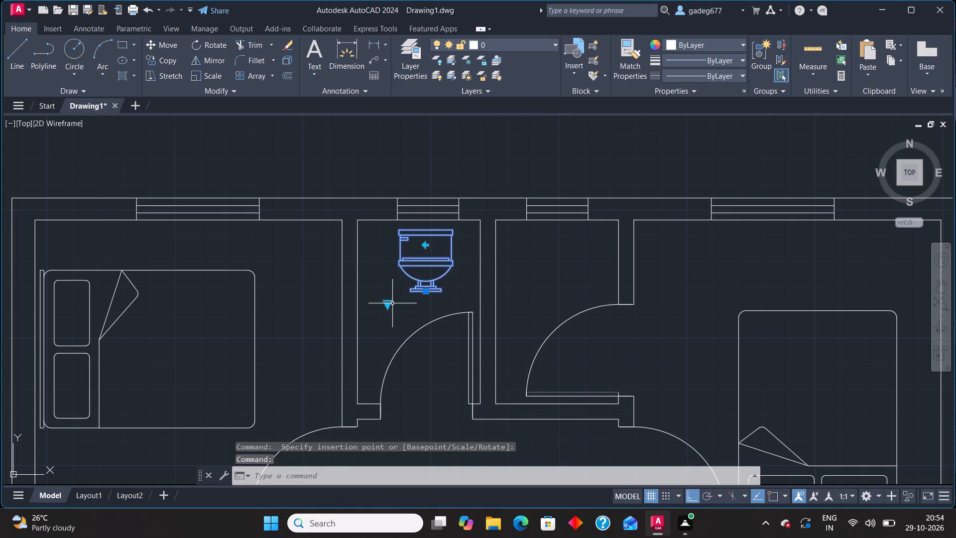
pyautogui.click(387, 307)
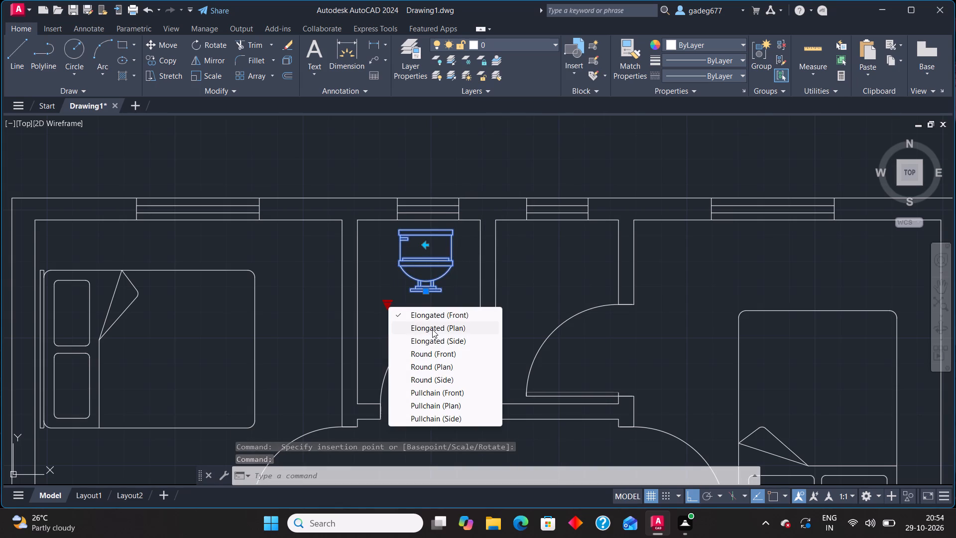
pyautogui.click(425, 368)
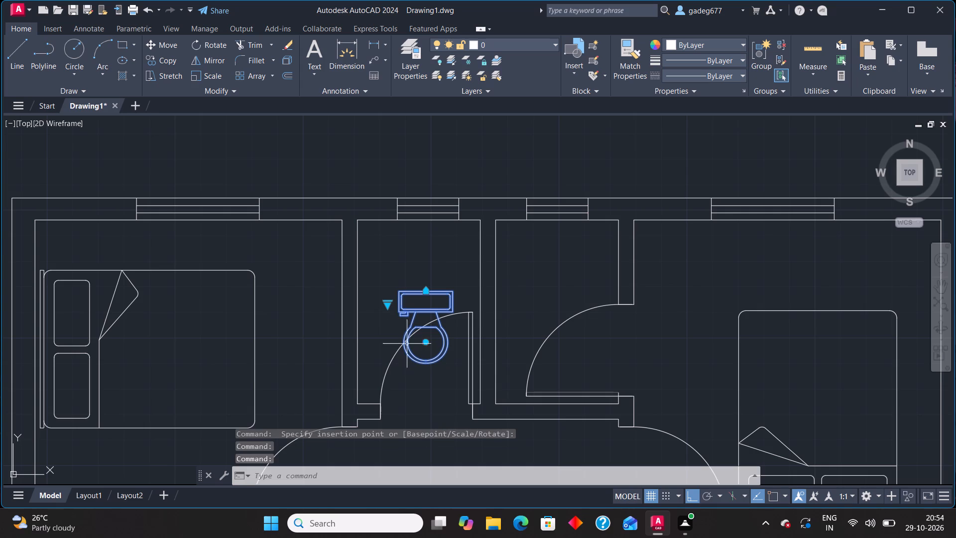
pyautogui.click(388, 302)
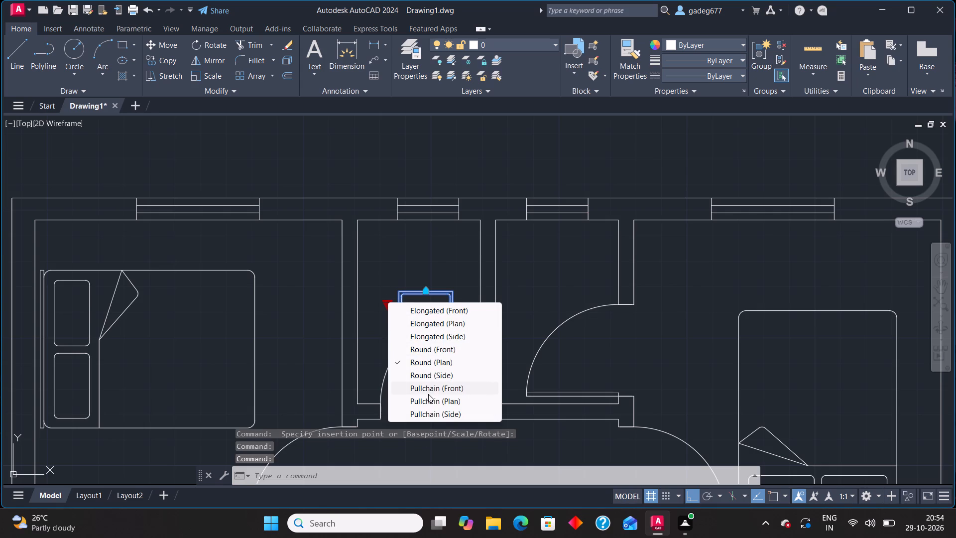
pyautogui.click(436, 397)
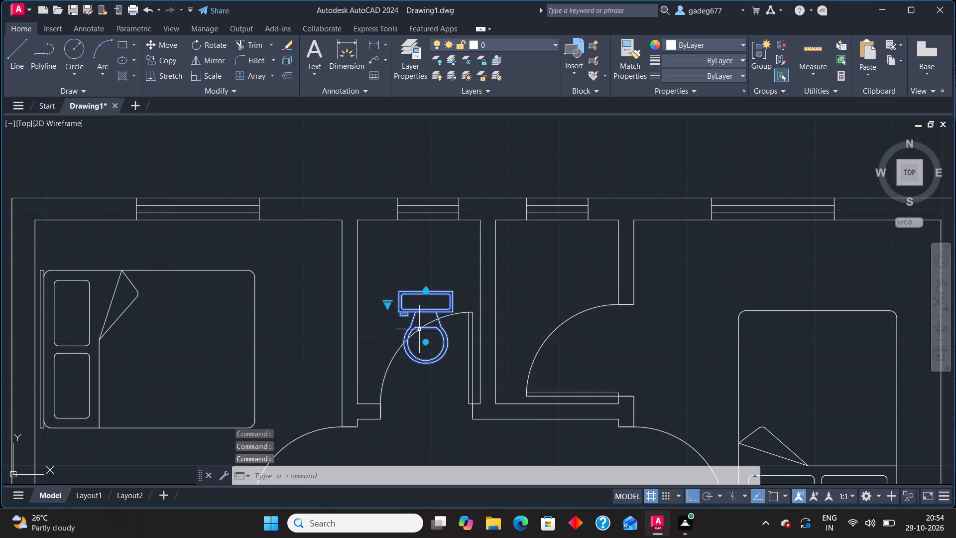
# With ortho off, align the toilet's tank against the west toilet's east wall so the bowl faces west.
pyautogui.click(428, 292)
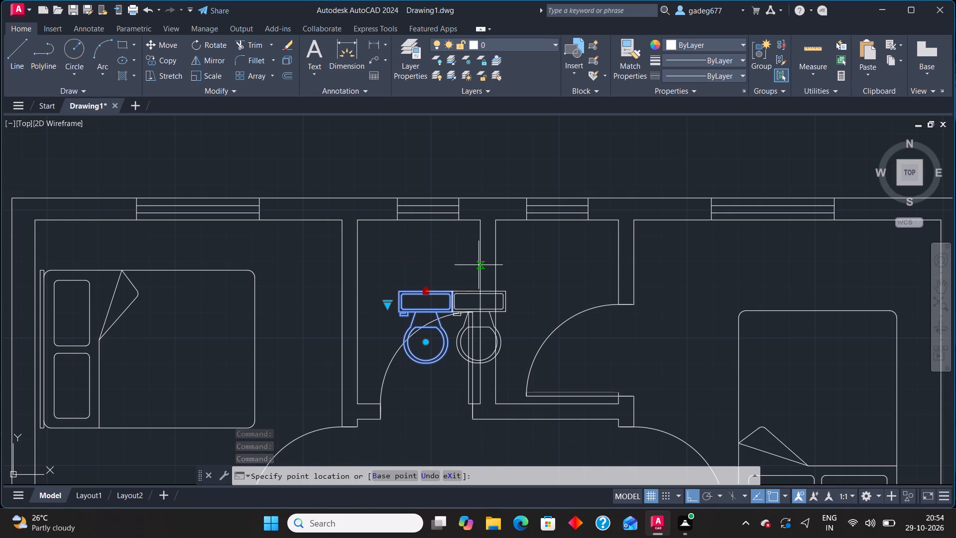
pyautogui.press('F8')
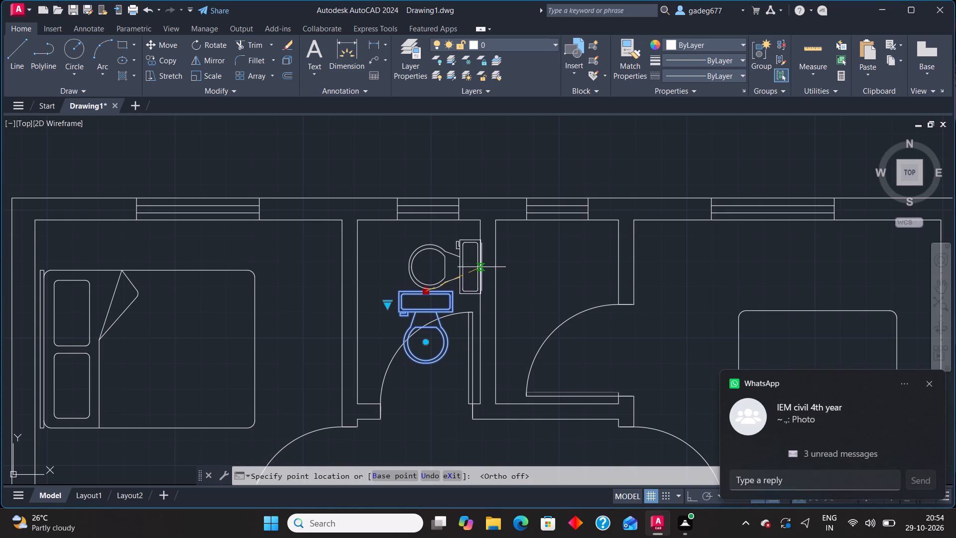
pyautogui.click(481, 268)
# Copy the aligned toilet from the west toilet's east wall to the east toilet's east wall, with object snap on.
pyautogui.scroll(-2, 516, 252)
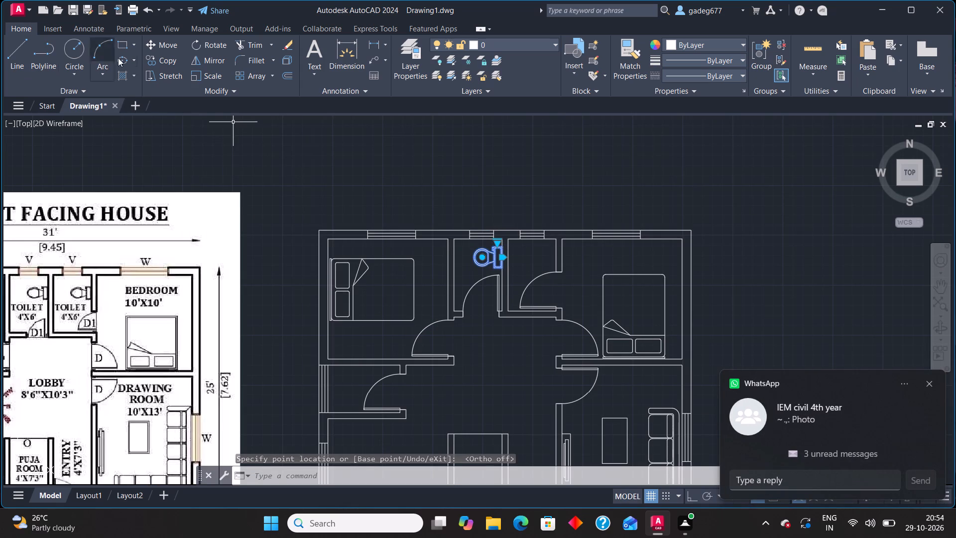
pyautogui.click(173, 64)
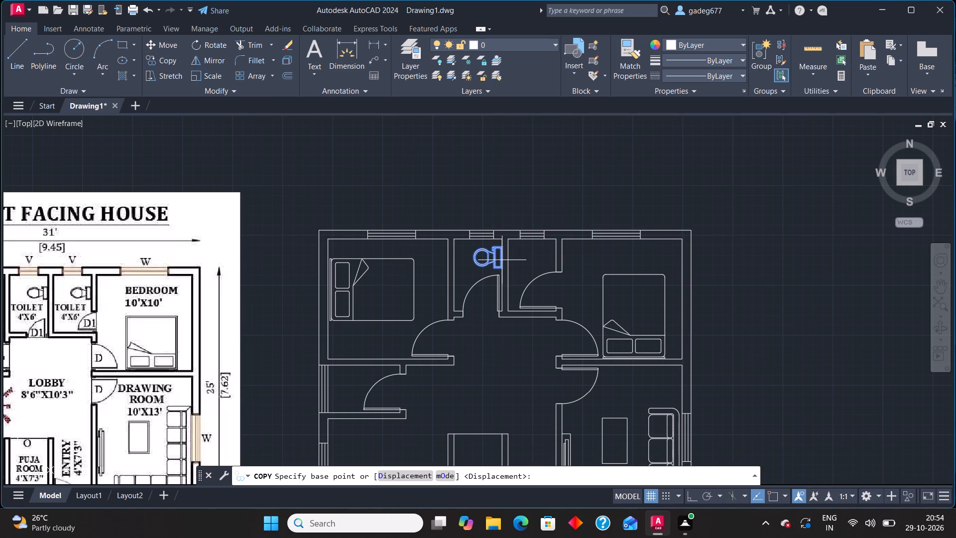
pyautogui.scroll(2, 501, 261)
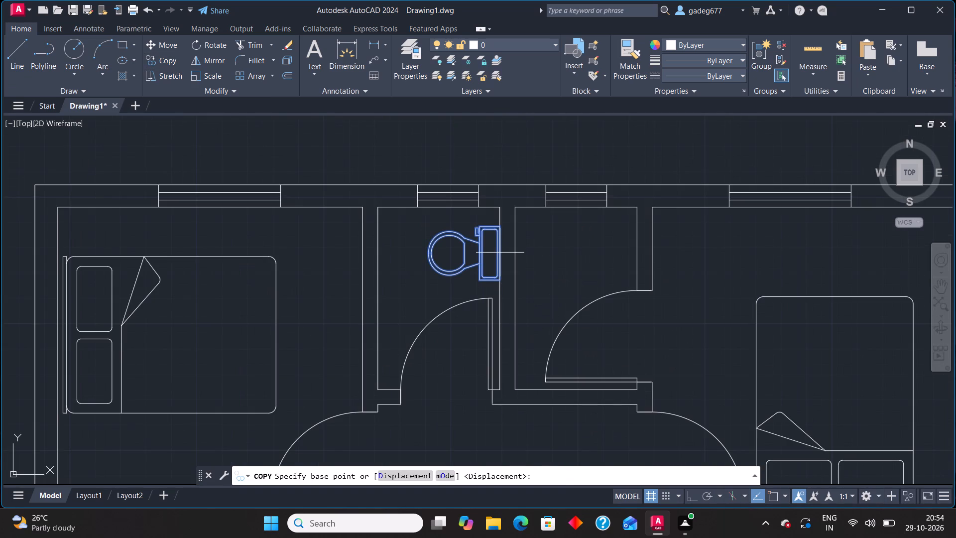
pyautogui.press('F3')
pyautogui.click(499, 256)
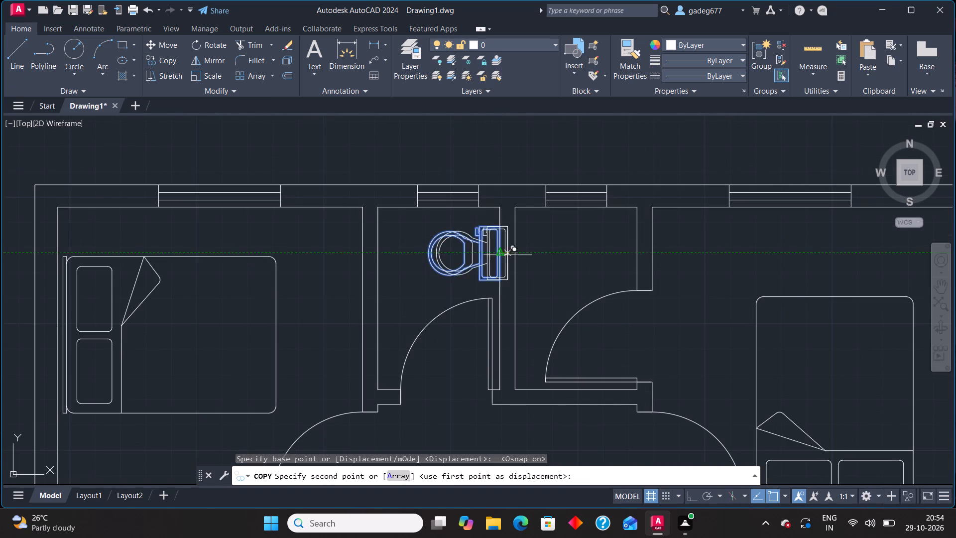
pyautogui.click(635, 248)
pyautogui.press('Escape')
# Compare the drafted floor plan with the reference image and examine the fixtures in both toilets.
pyautogui.scroll(-2, 546, 247)
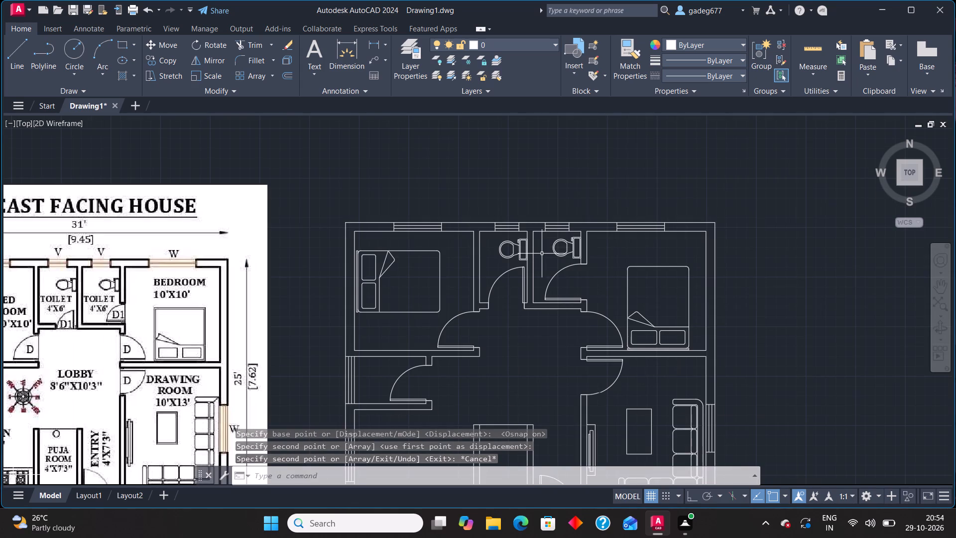
pyautogui.scroll(-1, 541, 256)
pyautogui.moveTo(525, 322); pyautogui.dragTo(524, 322, button='middle')
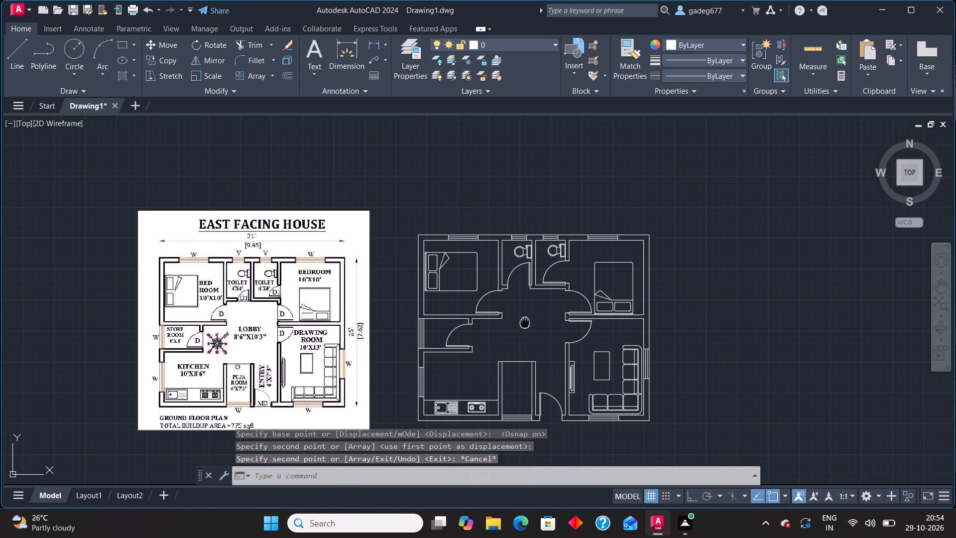
pyautogui.moveTo(524, 322); pyautogui.dragTo(517, 233, button='middle')
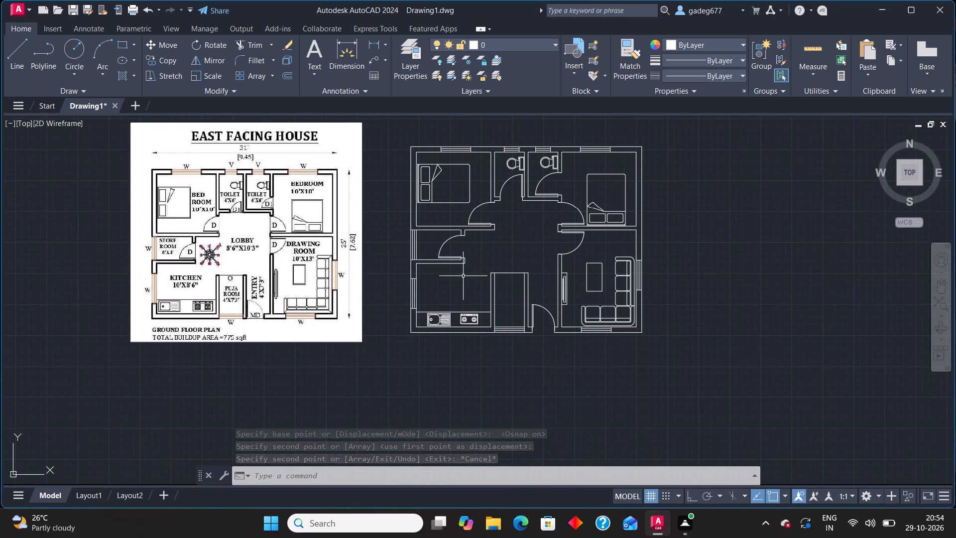
pyautogui.moveTo(463, 276); pyautogui.dragTo(477, 255, button='middle')
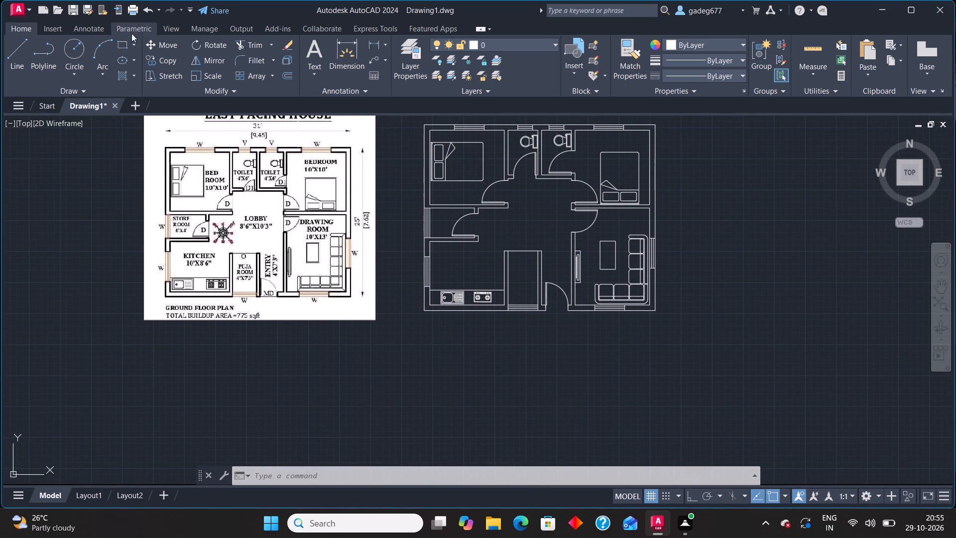
pyautogui.click(63, 33)
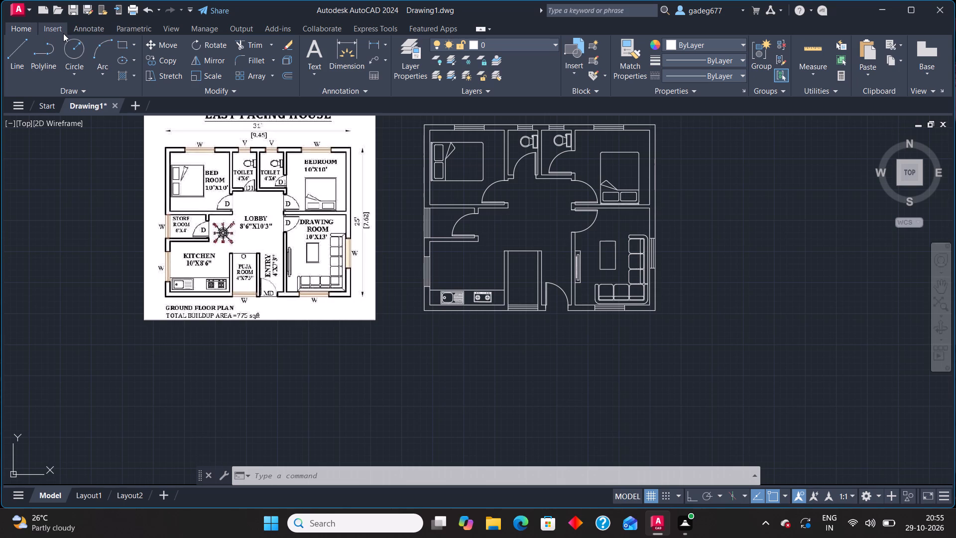
pyautogui.click(28, 27)
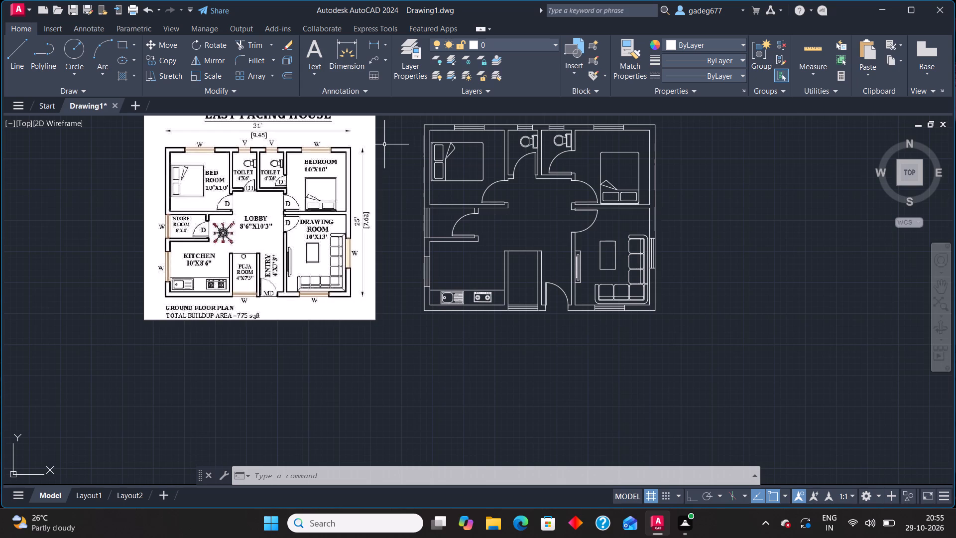
pyautogui.moveTo(385, 142); pyautogui.dragTo(372, 198, button='middle')
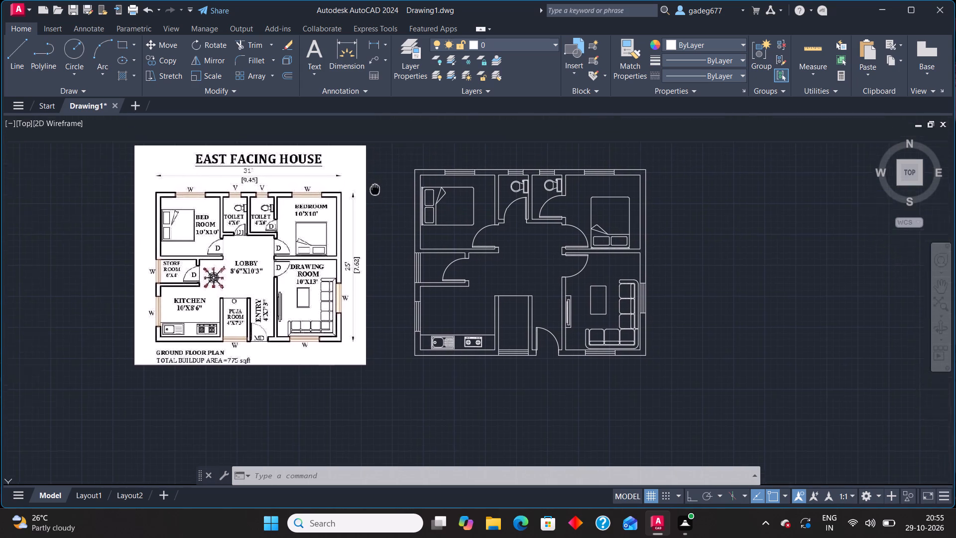
pyautogui.moveTo(372, 198); pyautogui.dragTo(371, 201, button='middle')
pyautogui.scroll(1, 472, 183)
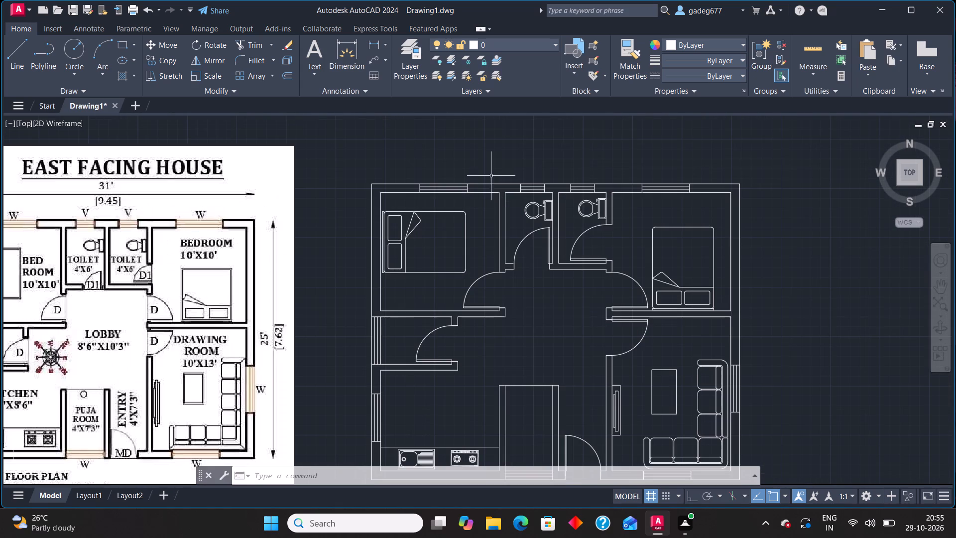
pyautogui.scroll(2, 495, 174)
pyautogui.moveTo(518, 176); pyautogui.dragTo(355, 110, button='middle')
pyautogui.scroll(1, 518, 175)
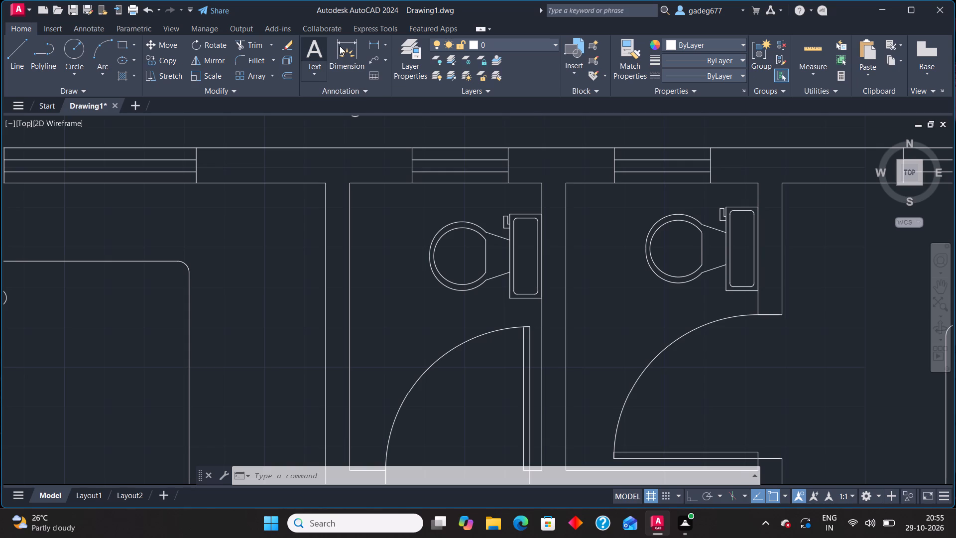
pyautogui.scroll(-2, 440, 305)
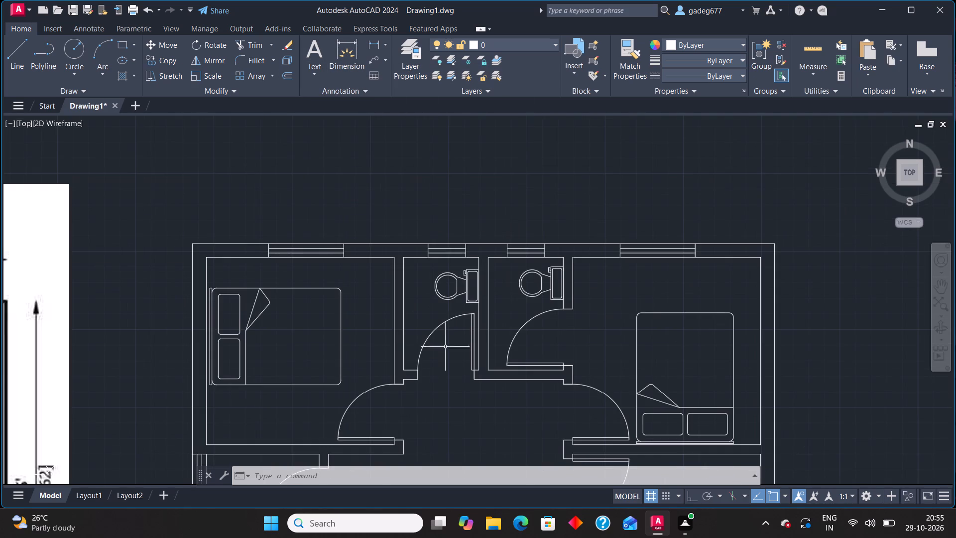
pyautogui.moveTo(443, 359); pyautogui.dragTo(424, 332, button='middle')
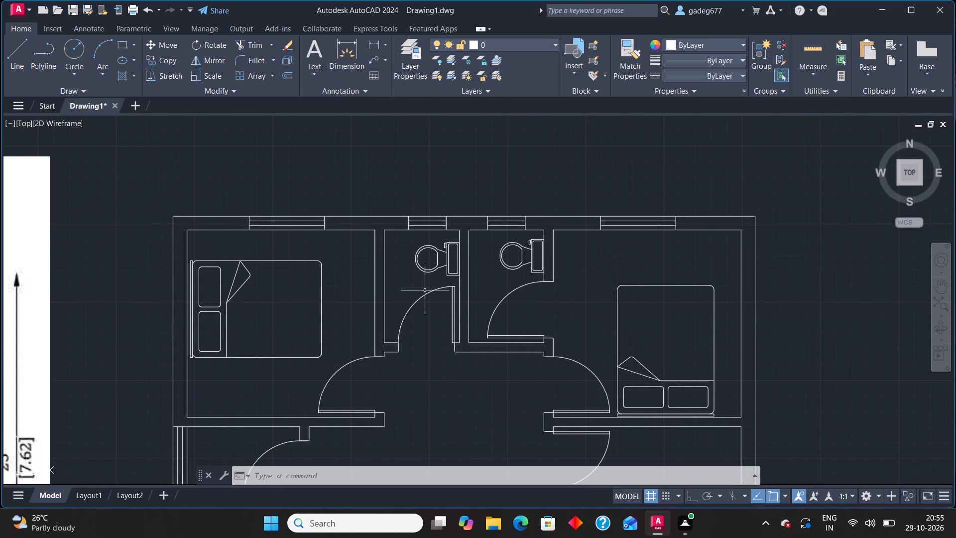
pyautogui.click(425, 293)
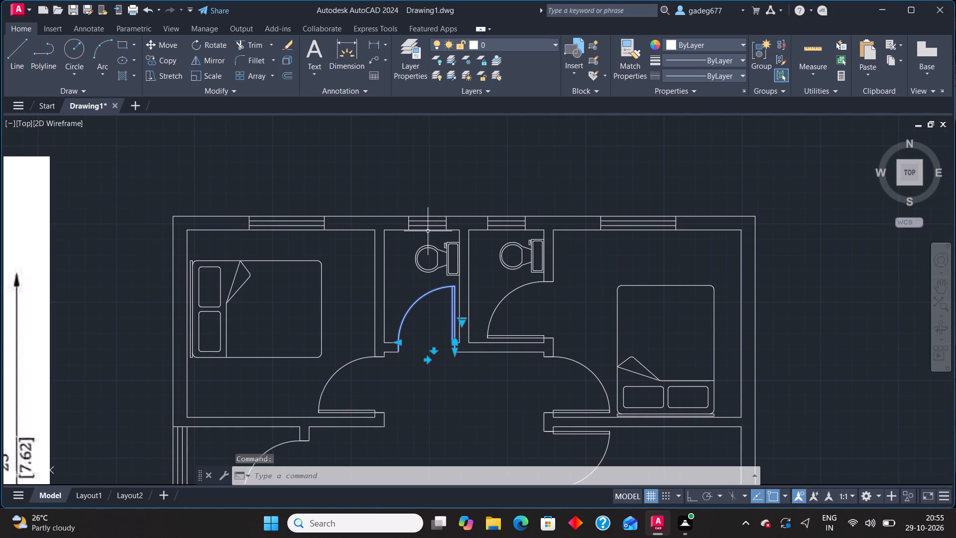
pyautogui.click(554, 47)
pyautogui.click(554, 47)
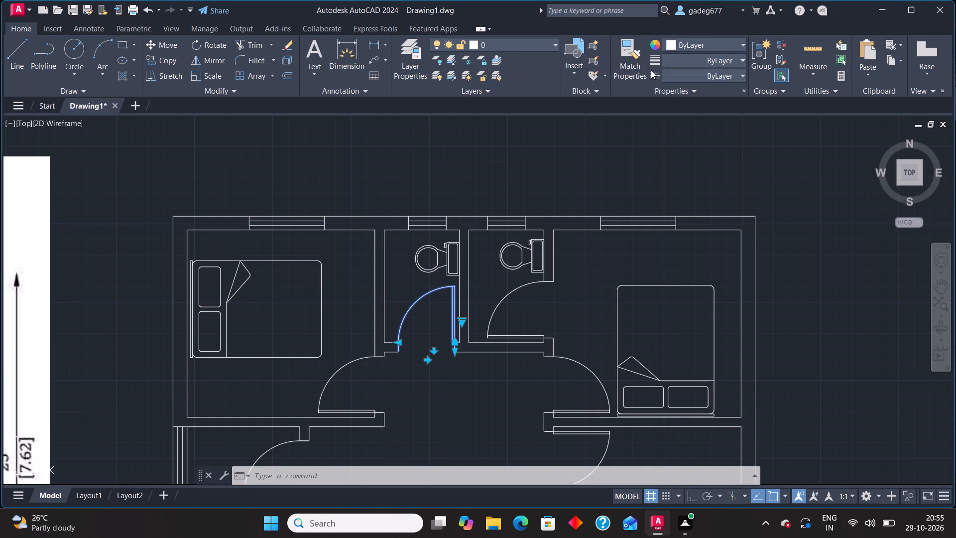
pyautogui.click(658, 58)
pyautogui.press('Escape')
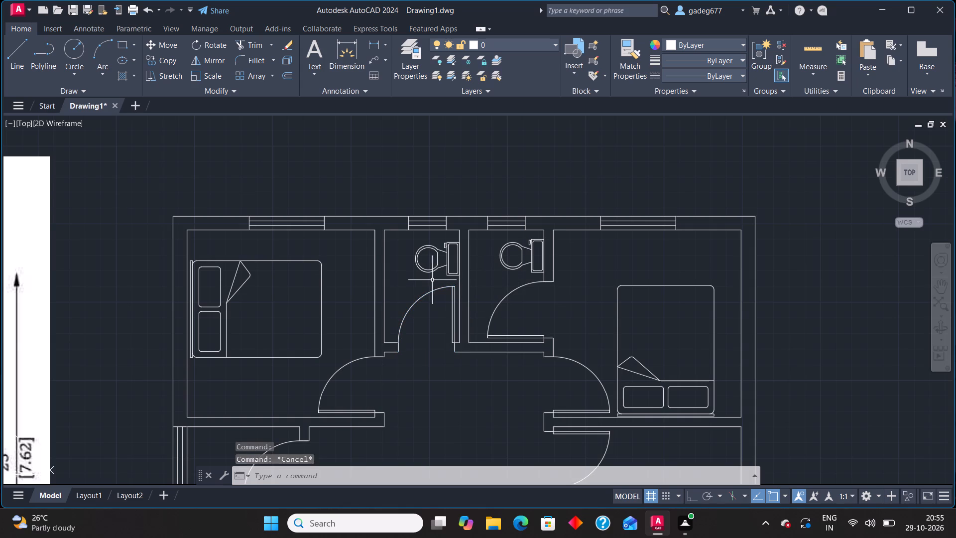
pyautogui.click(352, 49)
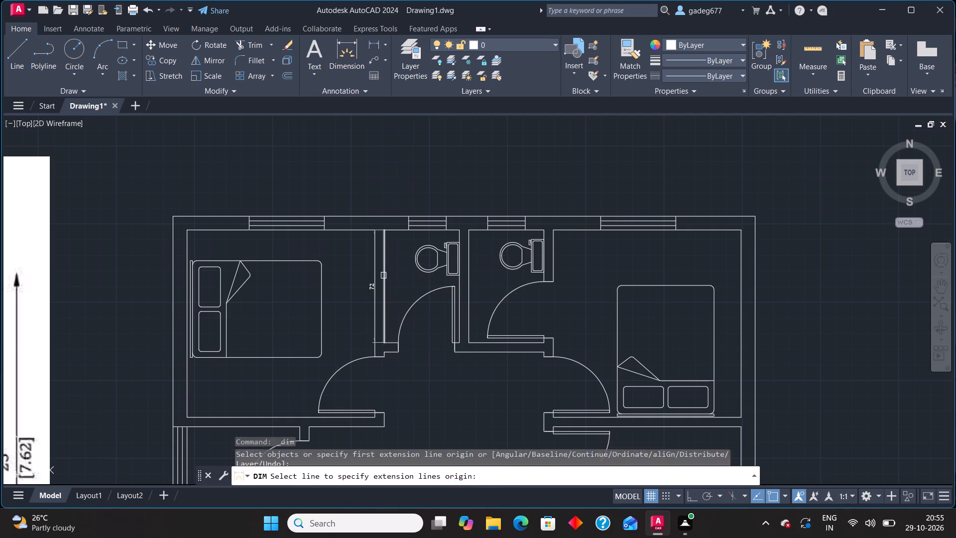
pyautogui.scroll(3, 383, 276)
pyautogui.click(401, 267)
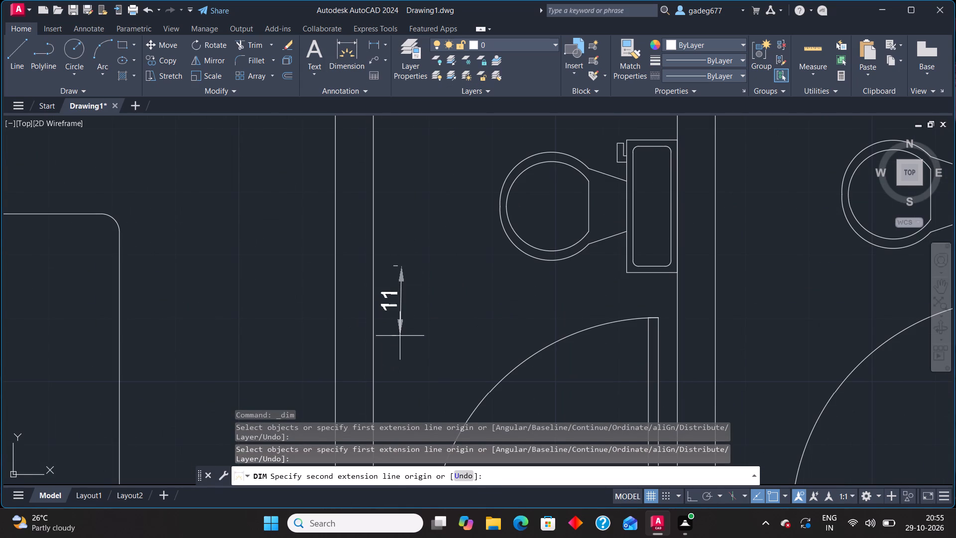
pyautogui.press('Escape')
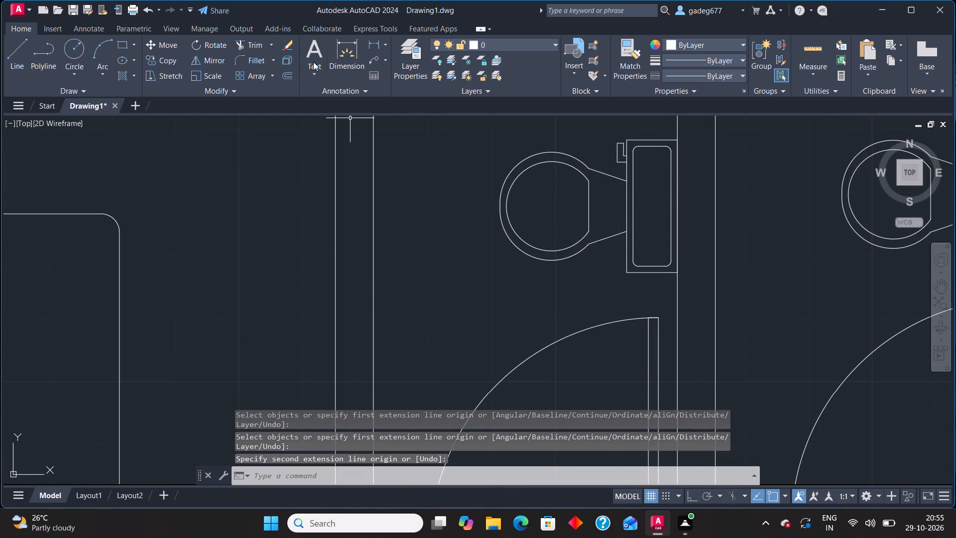
# Create a centred multiline text in the west toilet, in the space west of the door swing, with TOILET as its first line.
pyautogui.click(323, 51)
pyautogui.click(411, 299)
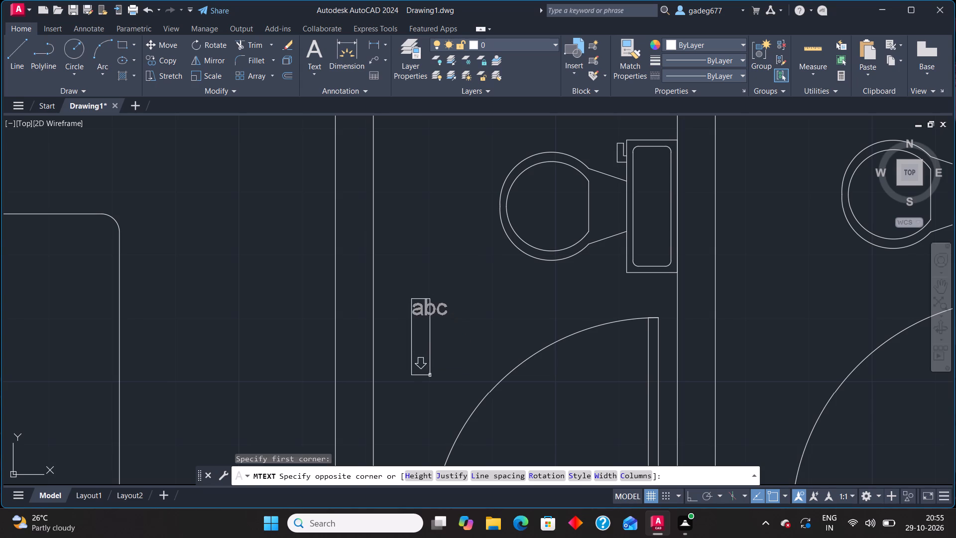
pyautogui.click(430, 377)
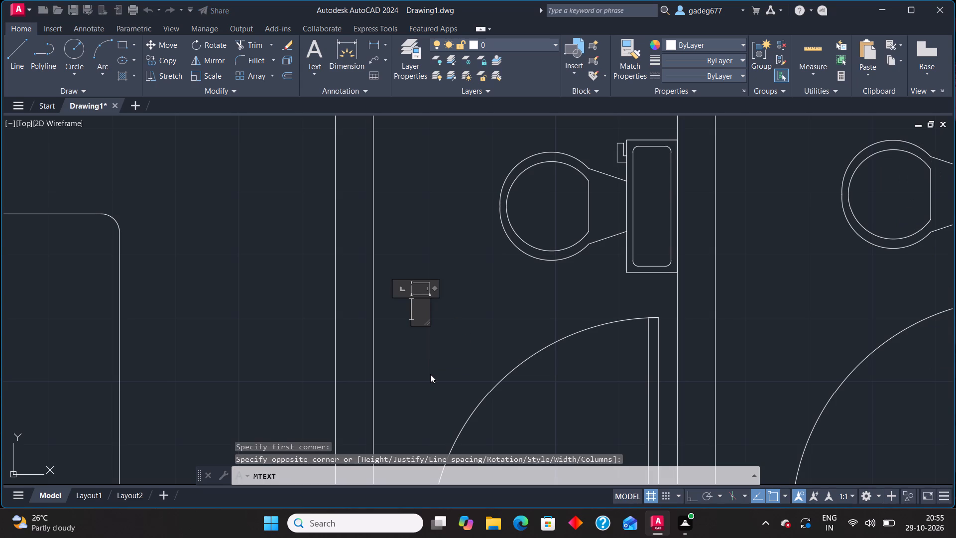
pyautogui.write('toi')
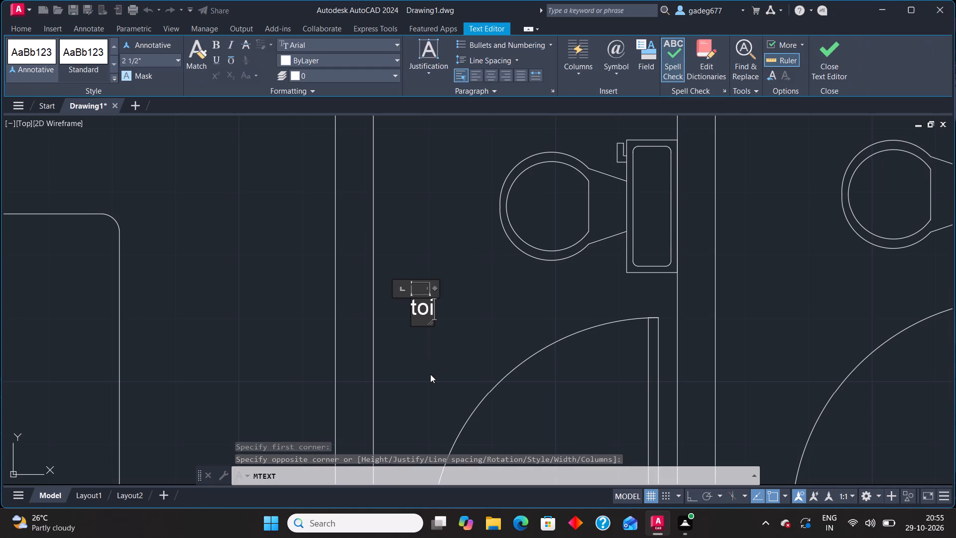
pyautogui.press('BackSpace')
pyautogui.press('BackSpace')
pyautogui.press('BackSpace')
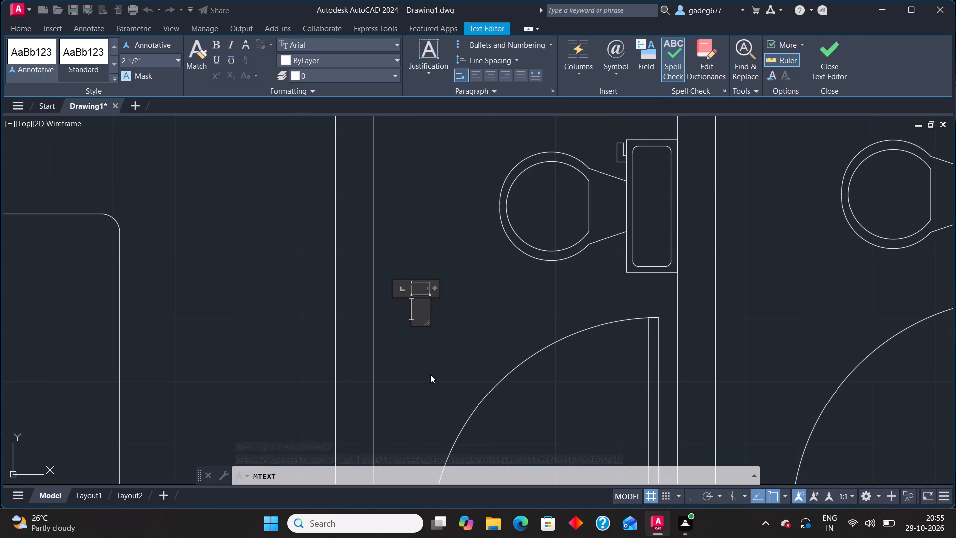
pyautogui.click(491, 75)
pyautogui.write('TOI')
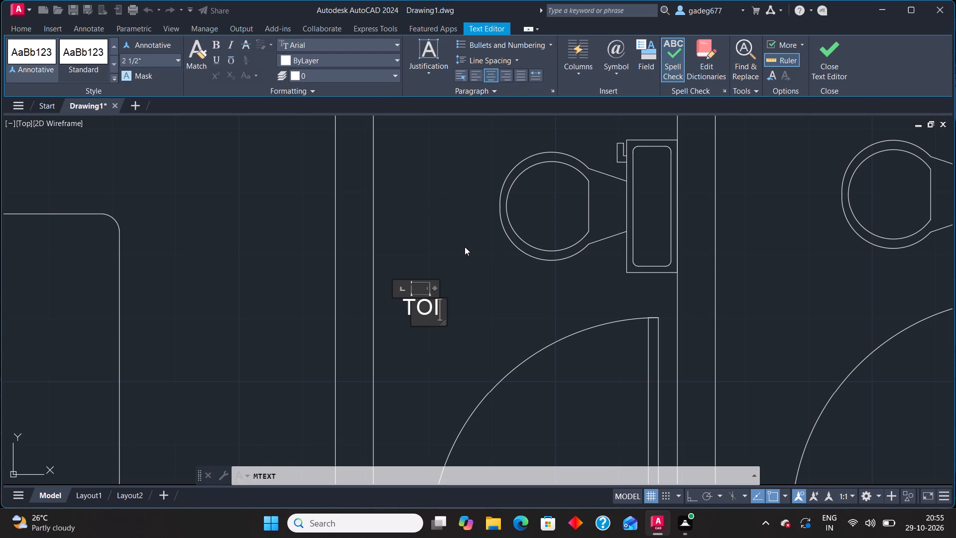
pyautogui.write('LRT')
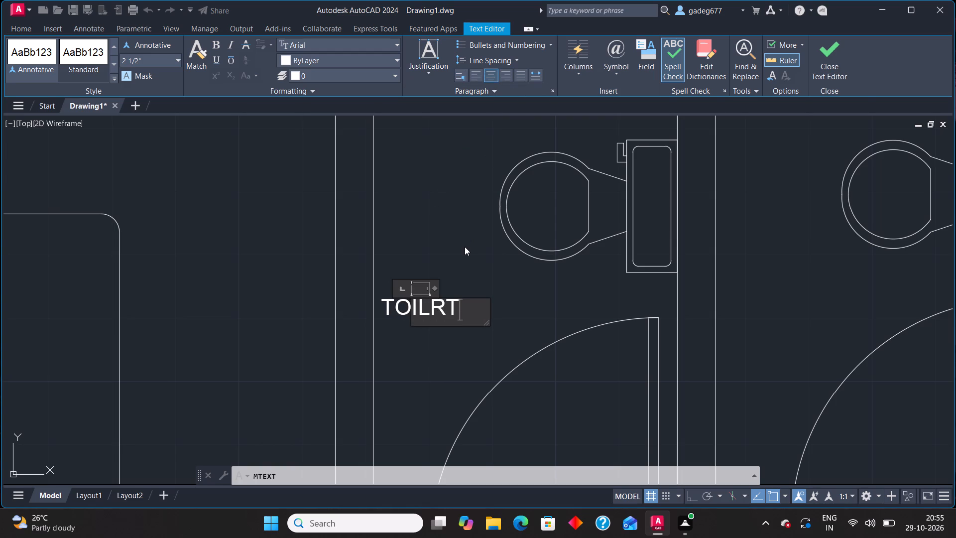
pyautogui.press('BackSpace')
pyautogui.press('BackSpace')
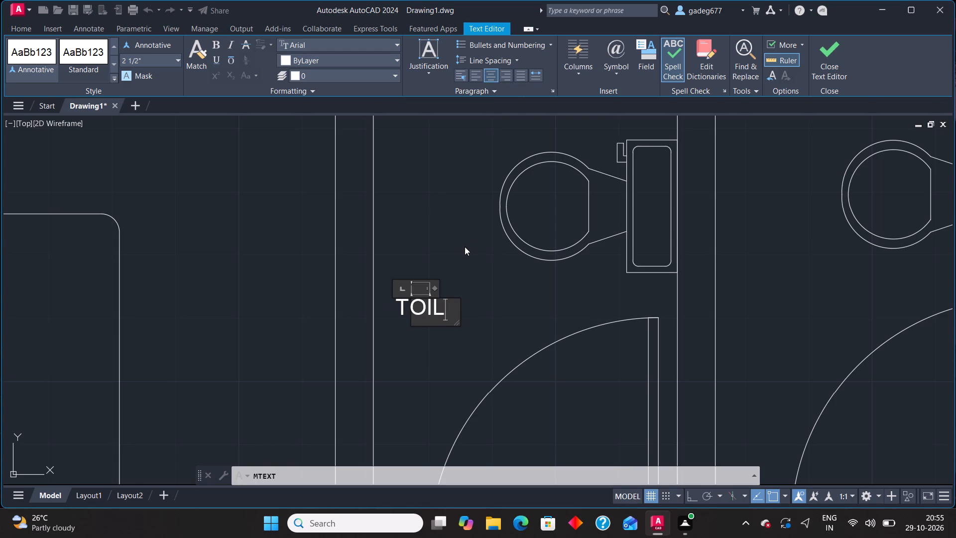
pyautogui.write('ET')
pyautogui.press('Return')
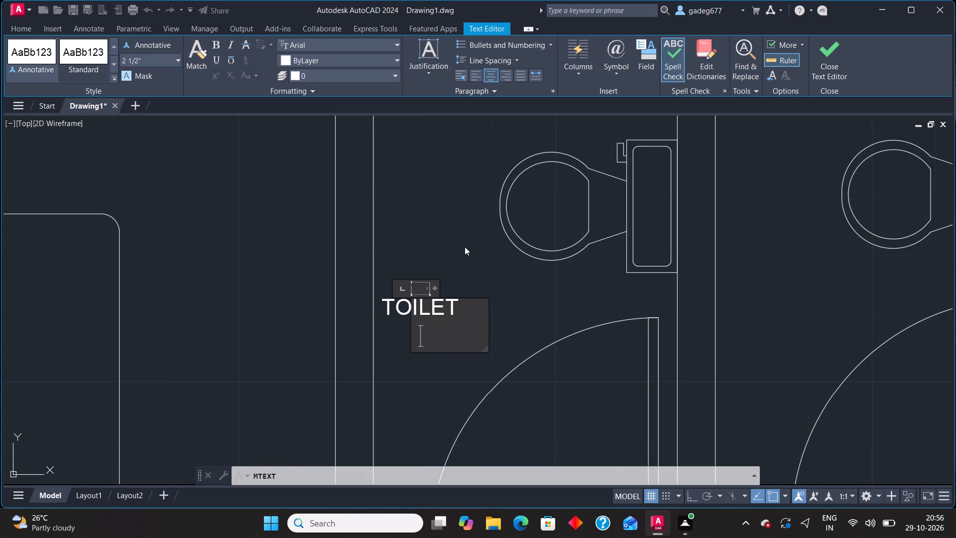
# Add 4'X6' as the second line of the TOILET text and finish the label.
pyautogui.scroll(-5, 466, 245)
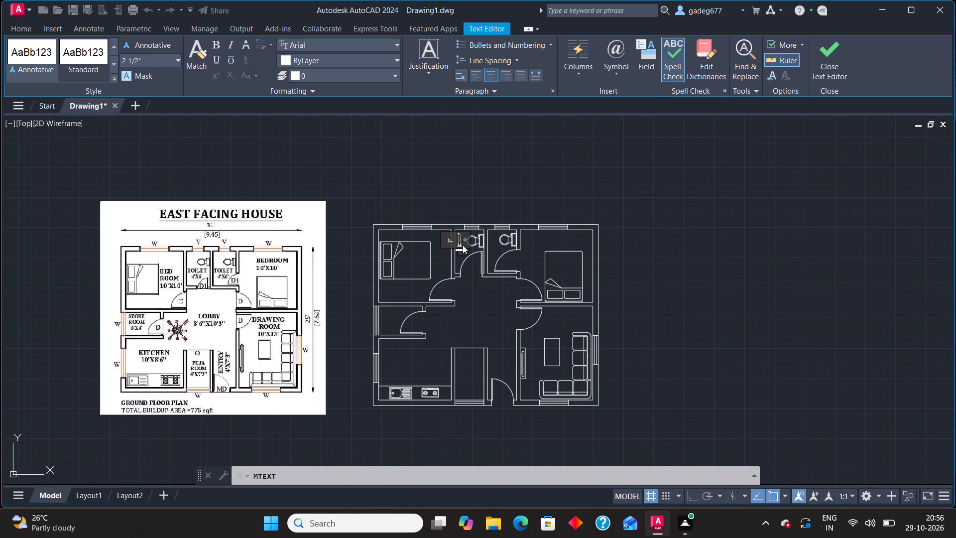
pyautogui.scroll(3, 463, 245)
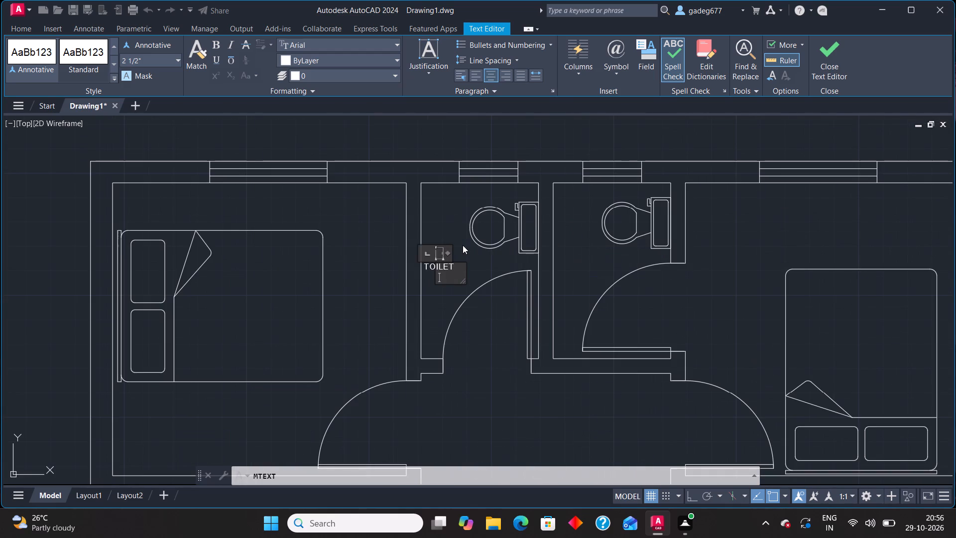
pyautogui.write("4'")
pyautogui.write("X6'")
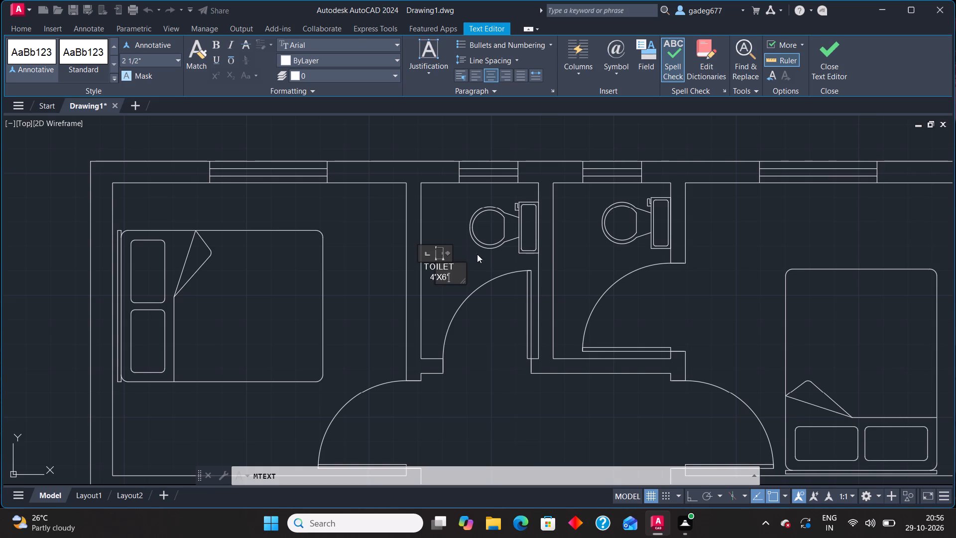
pyautogui.click(482, 258)
# Scale up the TOILET 4'X6' label by eye in two passes until it nearly spans the west toilet's width.
pyautogui.click(437, 276)
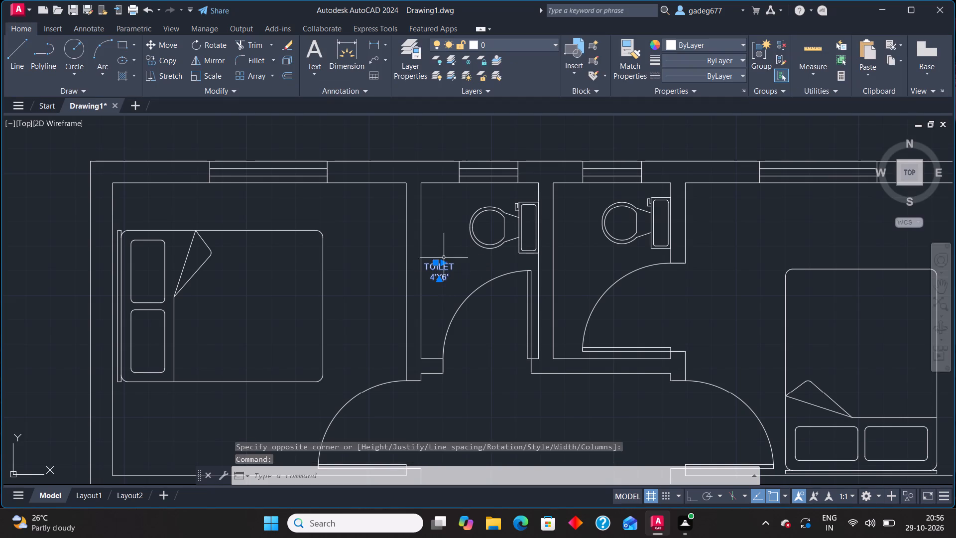
pyautogui.write('SC')
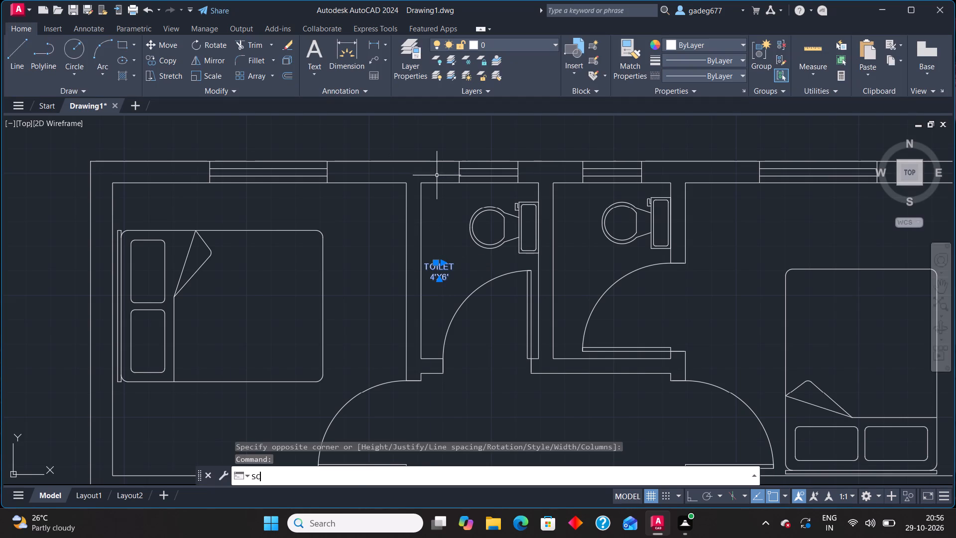
pyautogui.press('Return')
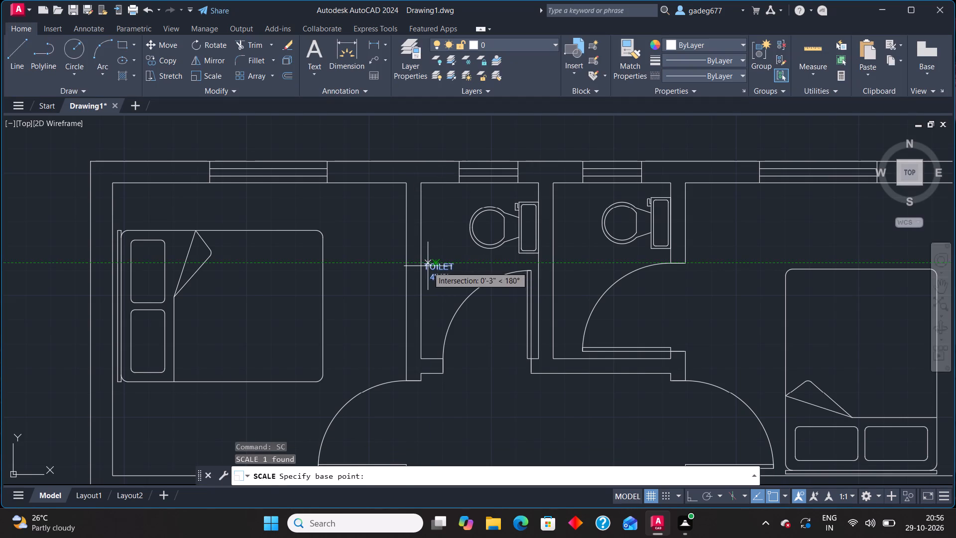
pyautogui.click(428, 267)
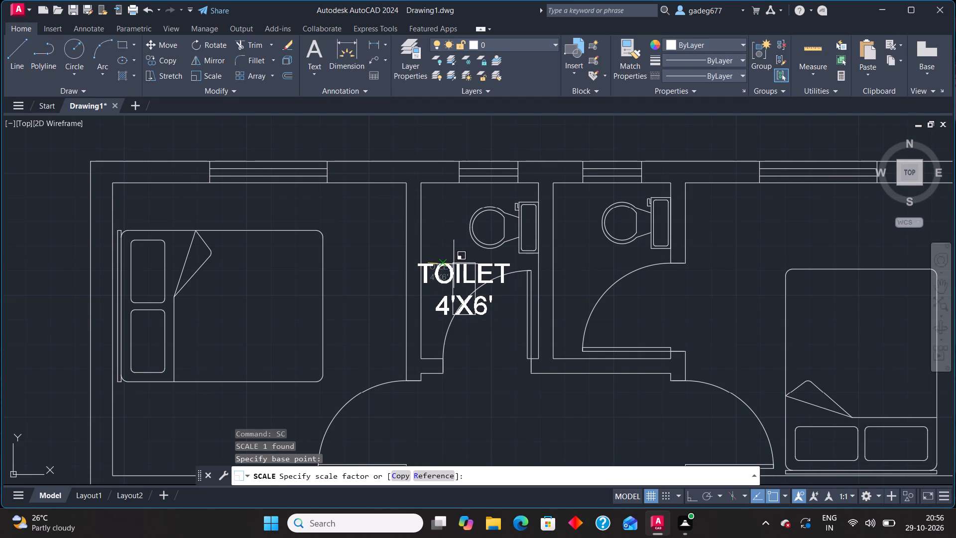
pyautogui.click(457, 269)
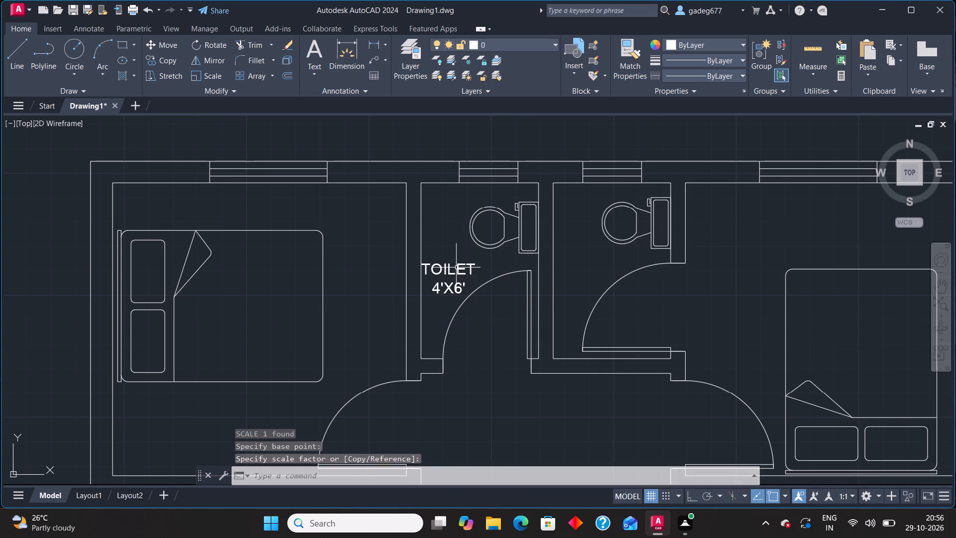
pyautogui.click(451, 264)
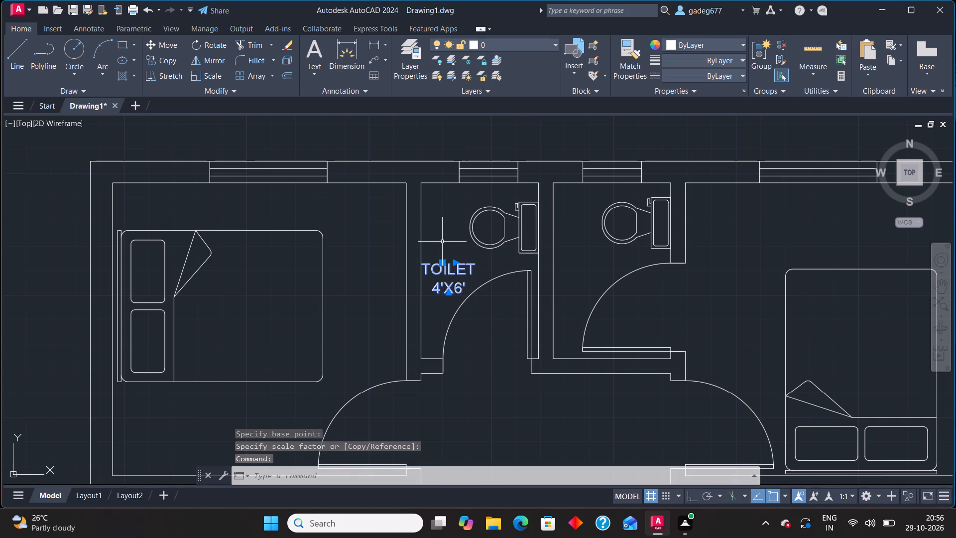
pyautogui.write('SC')
pyautogui.press('Return')
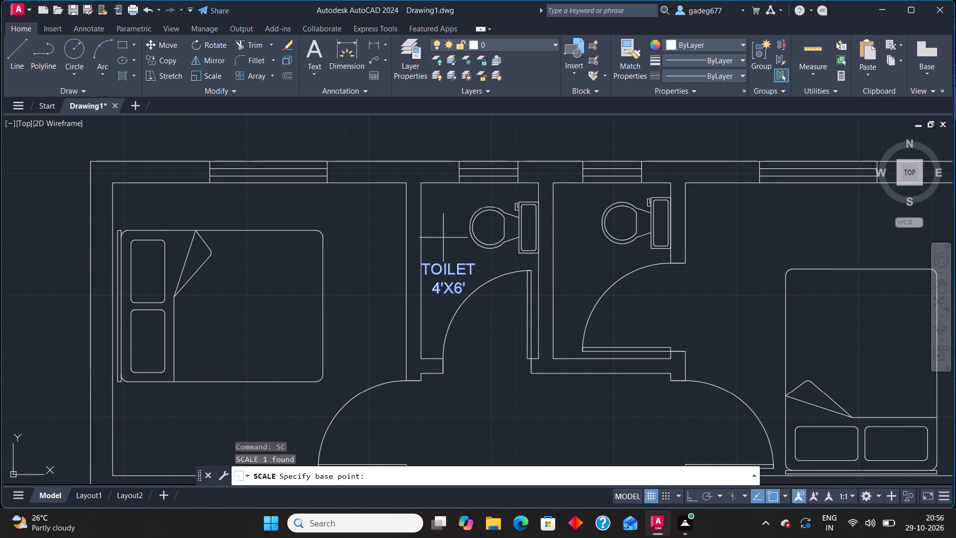
pyautogui.click(424, 265)
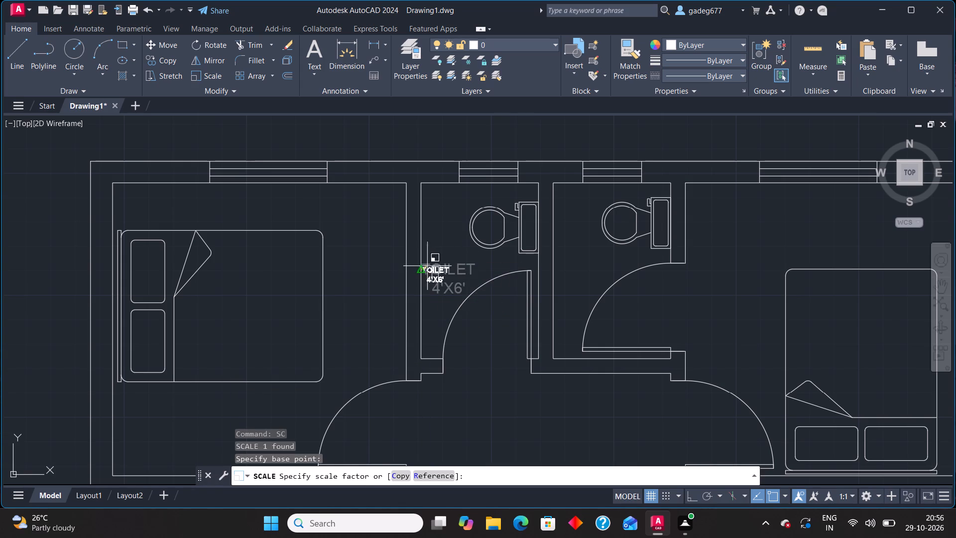
pyautogui.click(452, 273)
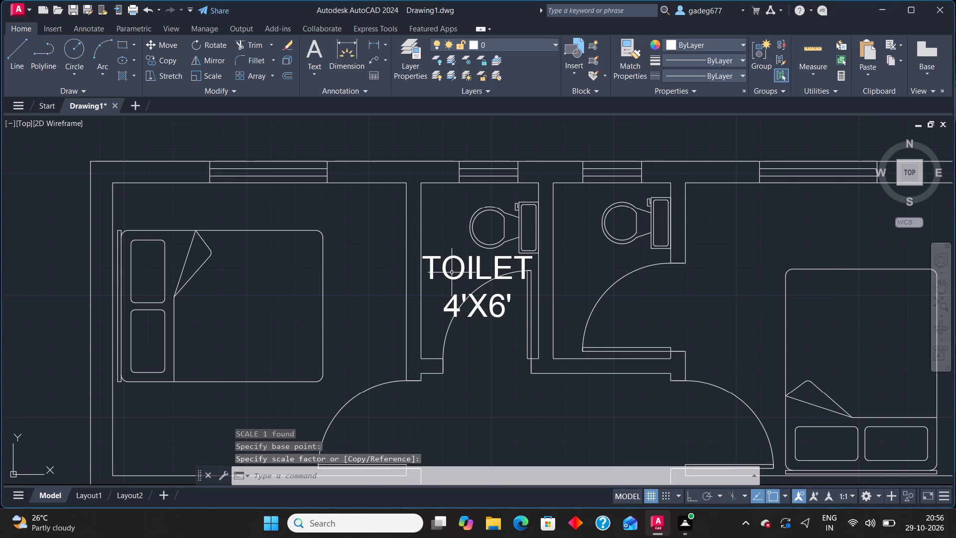
# Move the enlarged label slightly down and east so it sits below the toilet fixture, between the west toilet's walls.
pyautogui.scroll(-1, 423, 253)
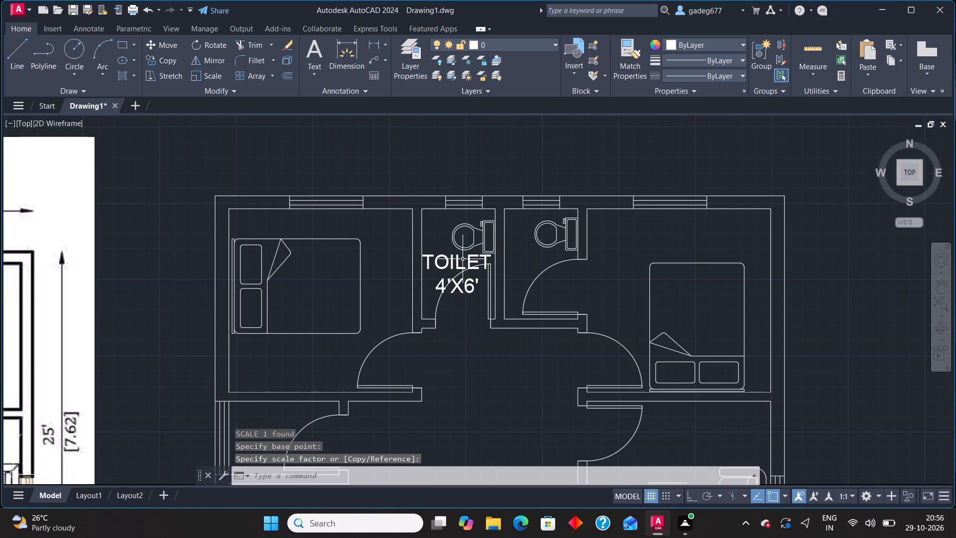
pyautogui.click(451, 260)
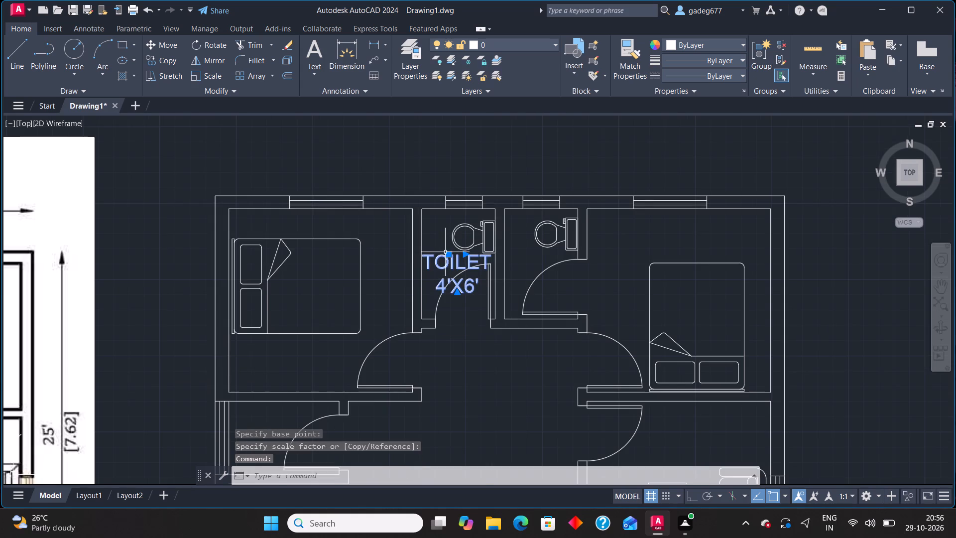
pyautogui.click(447, 253)
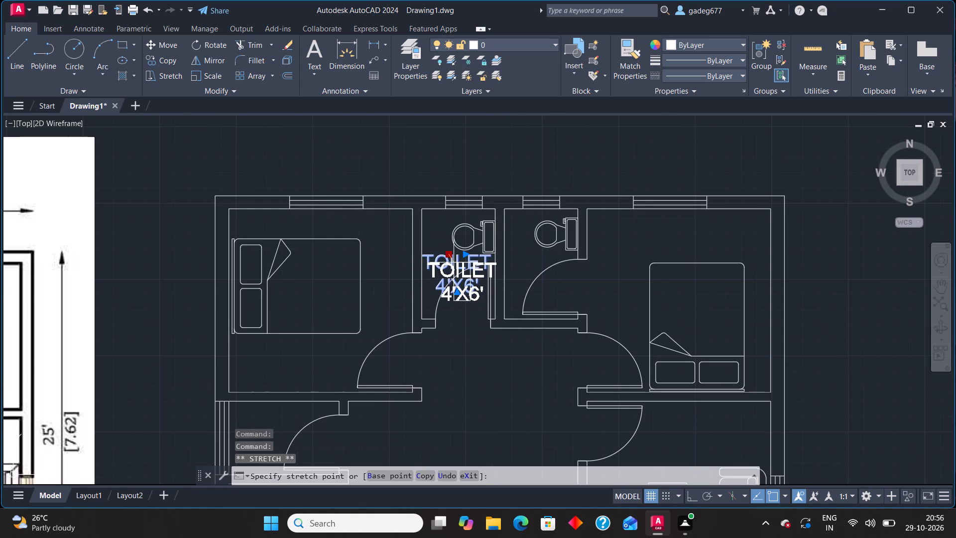
pyautogui.click(451, 265)
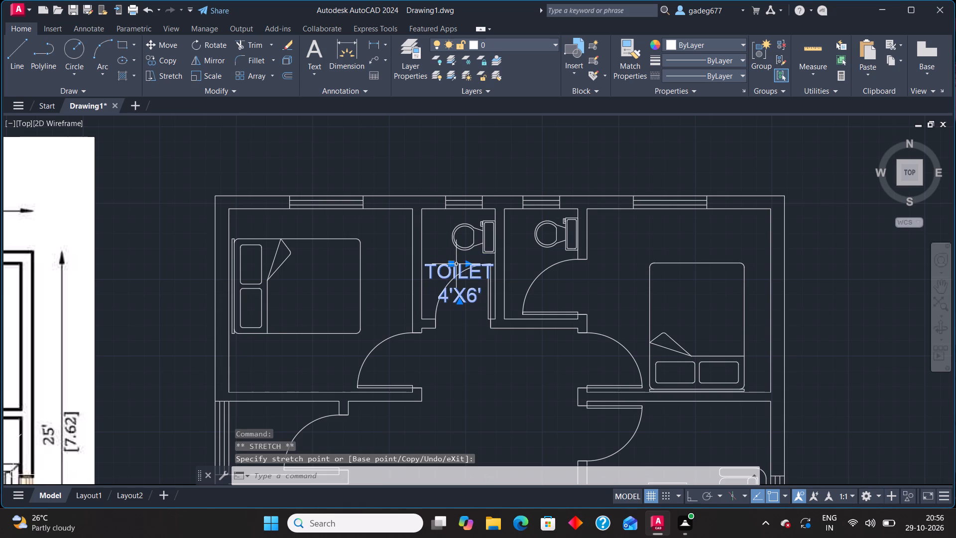
# Copy the TOILET 4'X6' label into the east toilet below its fixture, placing it freely with object snap off.
pyautogui.click(171, 62)
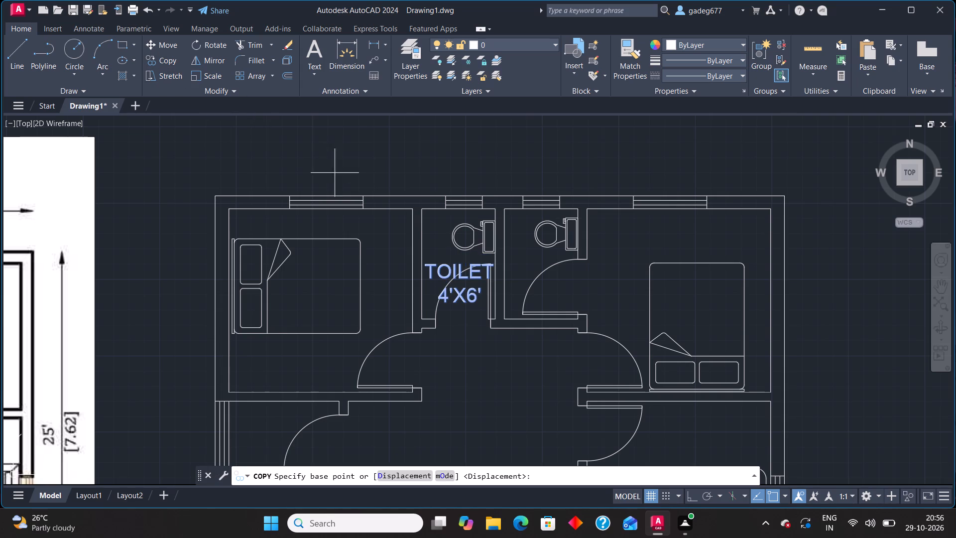
pyautogui.click(459, 267)
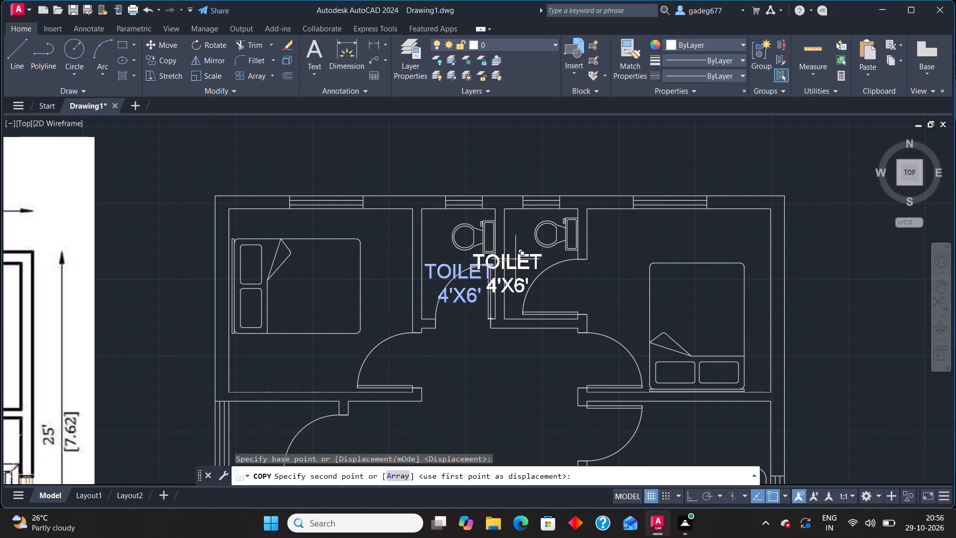
pyautogui.scroll(2, 550, 262)
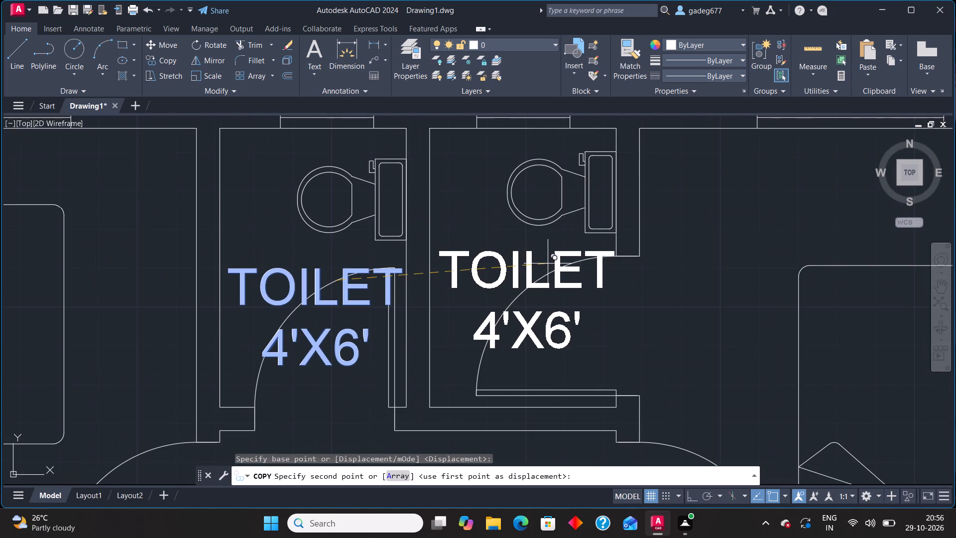
pyautogui.click(545, 271)
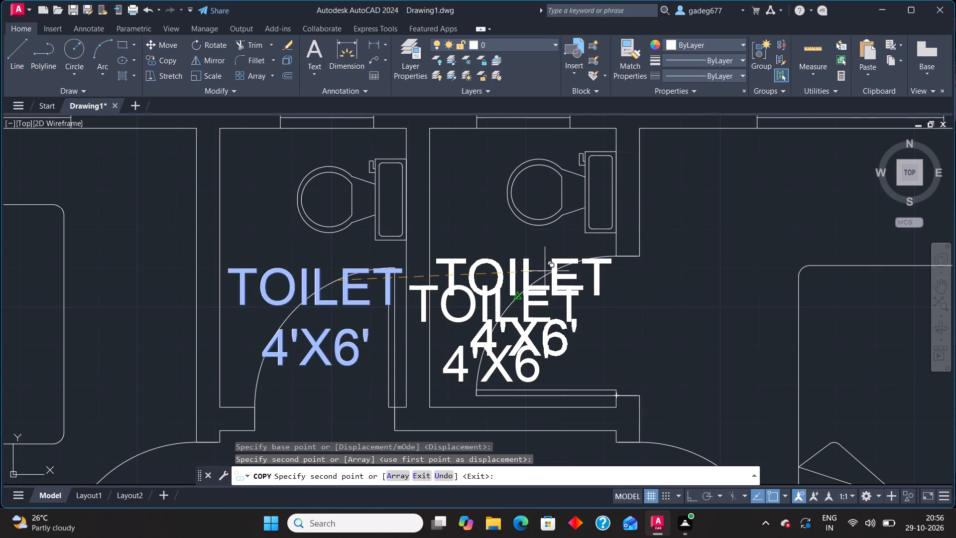
pyautogui.hotkey('ctrl', 'z')
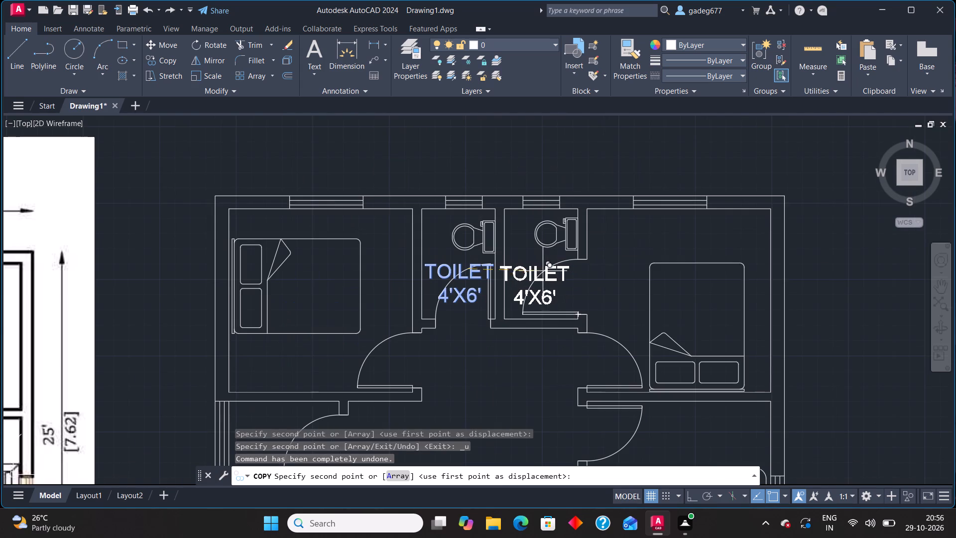
pyautogui.scroll(2, 543, 272)
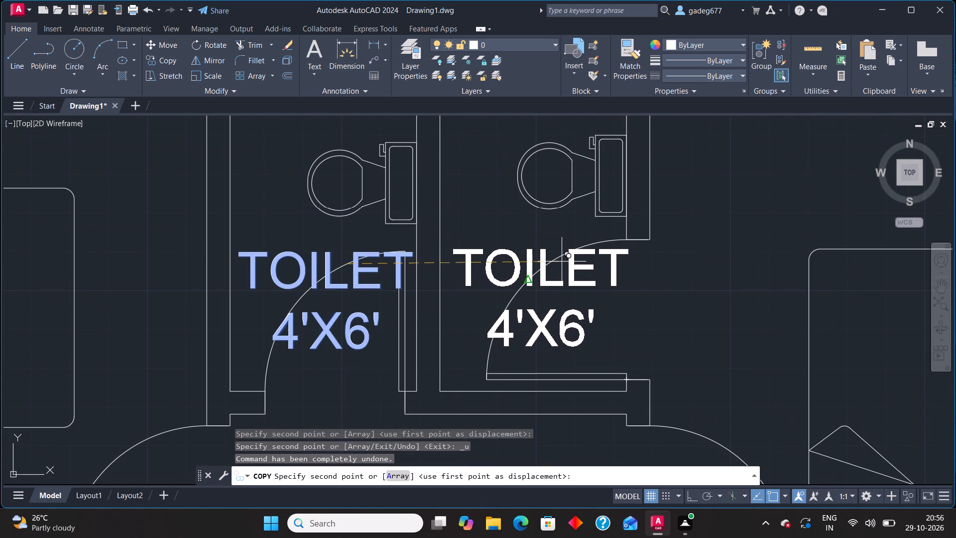
pyautogui.press('F3')
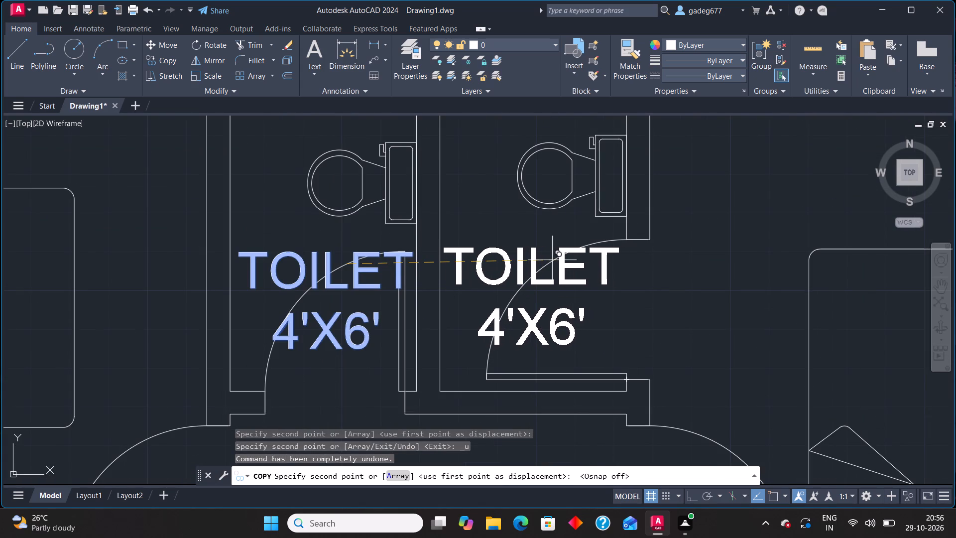
pyautogui.click(552, 261)
# Continue copying the TOILET 4'X6' label into the west bedroom below the bed, the east bedroom above the bed, and the store room.
pyautogui.scroll(-2, 597, 308)
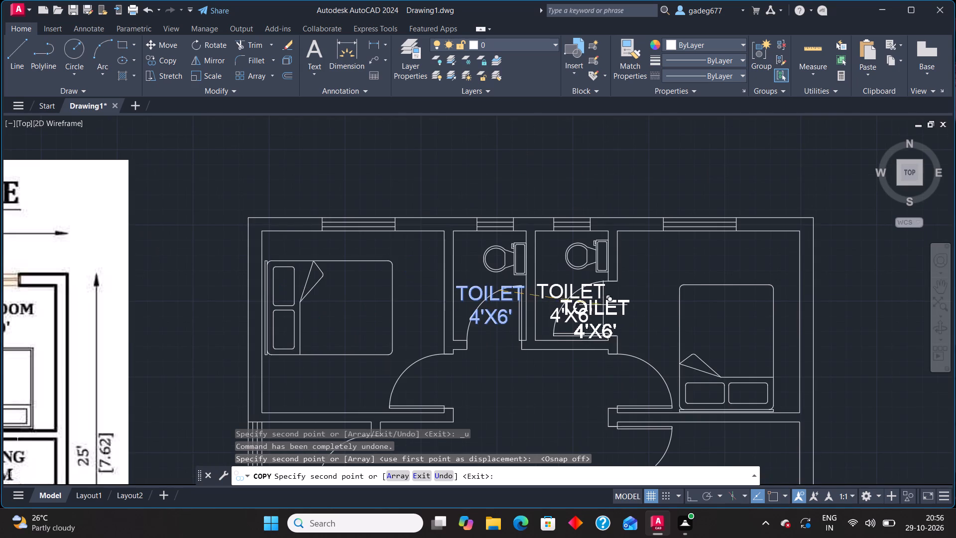
pyautogui.scroll(-1, 679, 281)
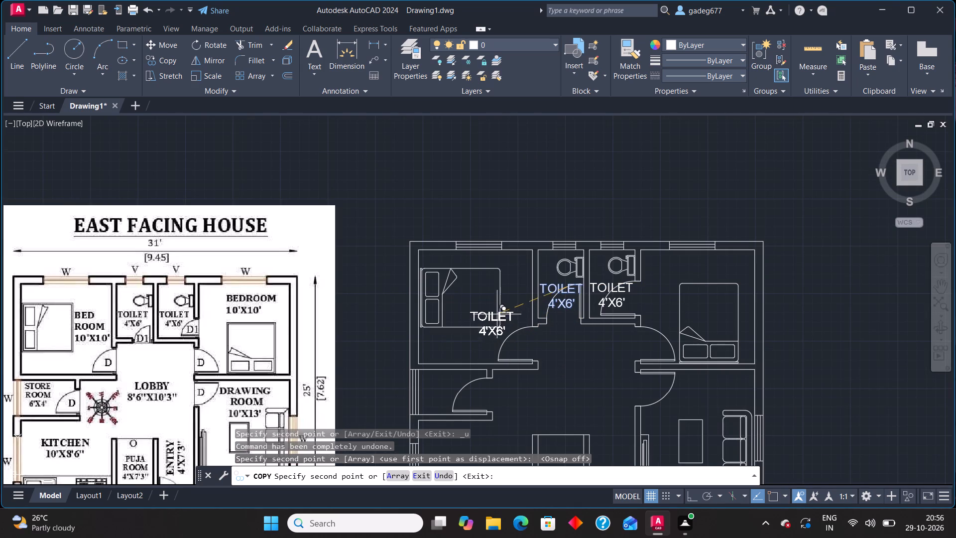
pyautogui.click(466, 336)
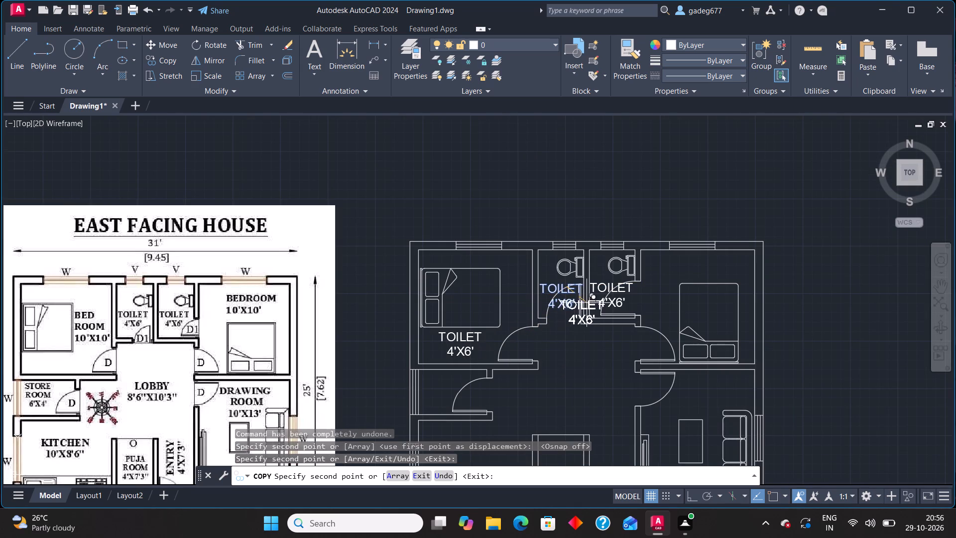
pyautogui.click(703, 258)
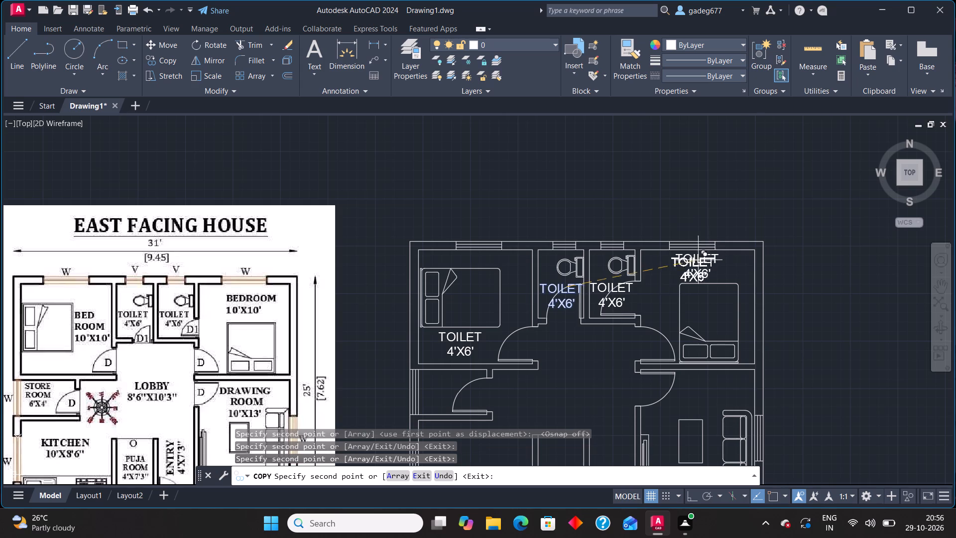
pyautogui.moveTo(591, 347); pyautogui.dragTo(637, 259, button='middle')
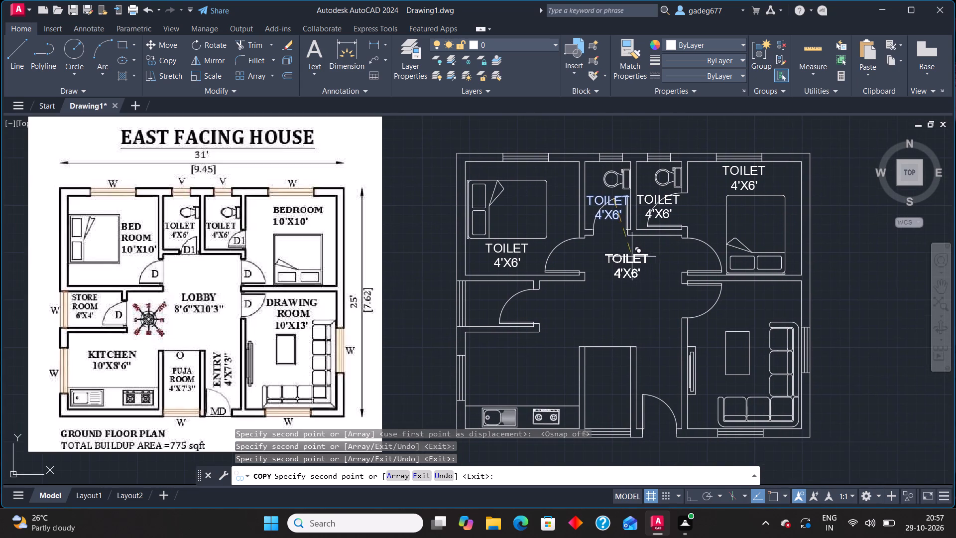
pyautogui.scroll(2, 495, 292)
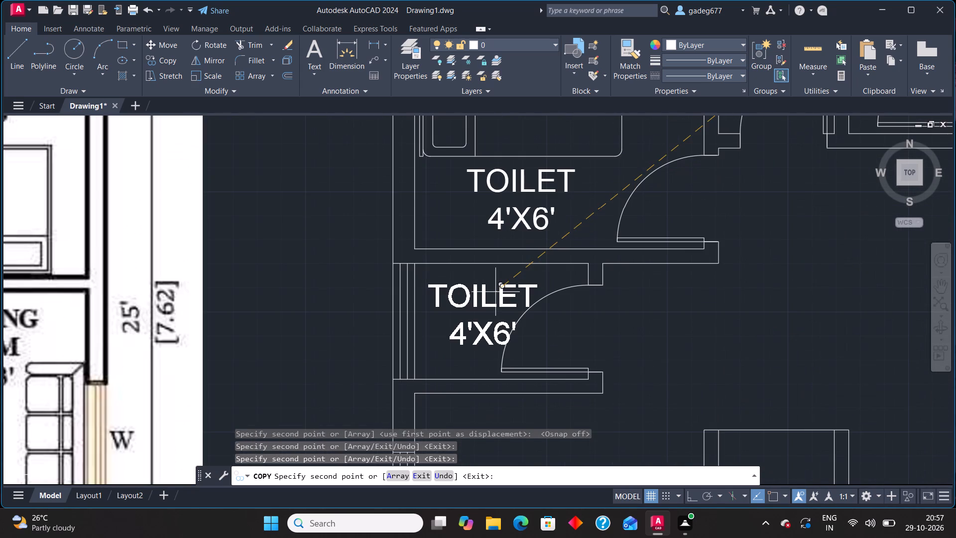
pyautogui.click(489, 289)
# Place further copies of the TOILET 4'X6' label in the kitchen, puja room, lobby, drawing room and entry, and finish copying.
pyautogui.scroll(-2, 587, 293)
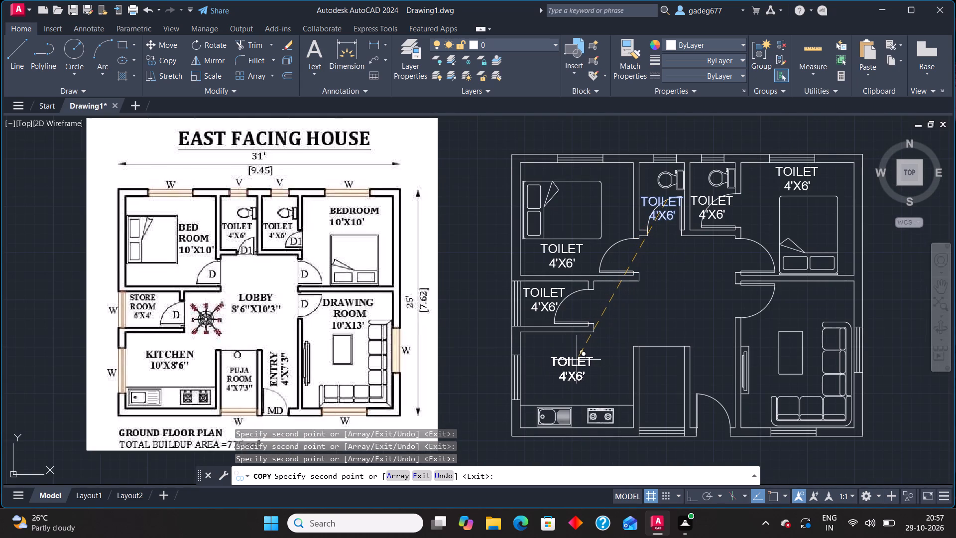
pyautogui.click(577, 360)
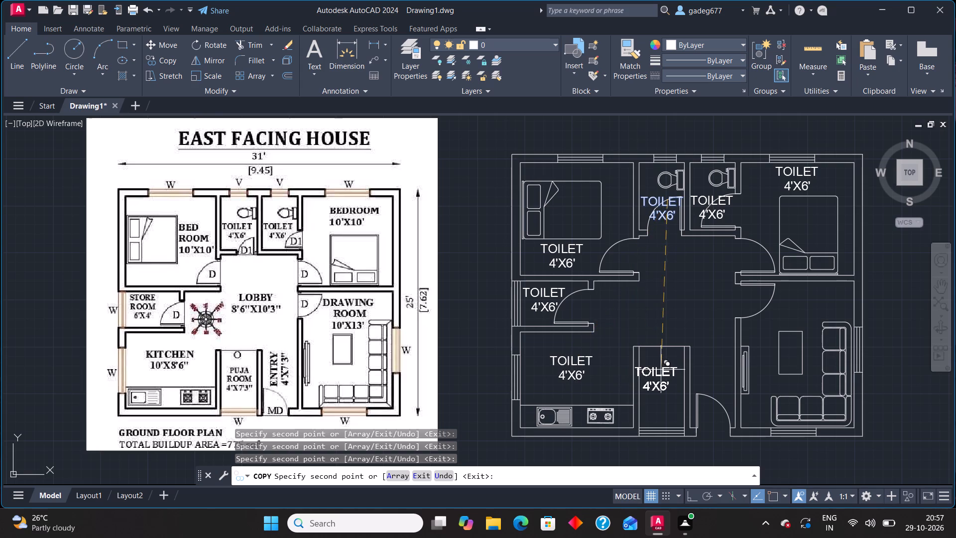
pyautogui.scroll(2, 661, 370)
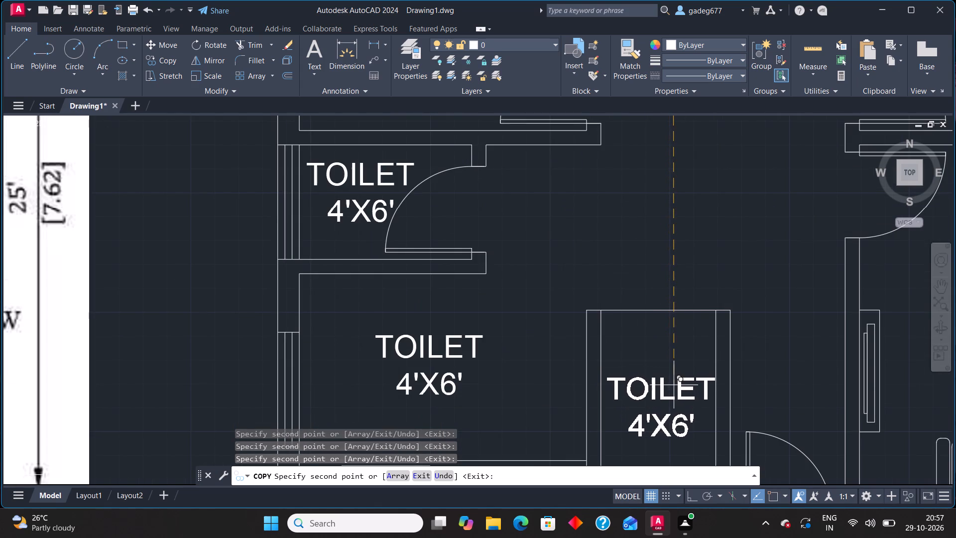
pyautogui.click(671, 390)
pyautogui.scroll(-2, 666, 335)
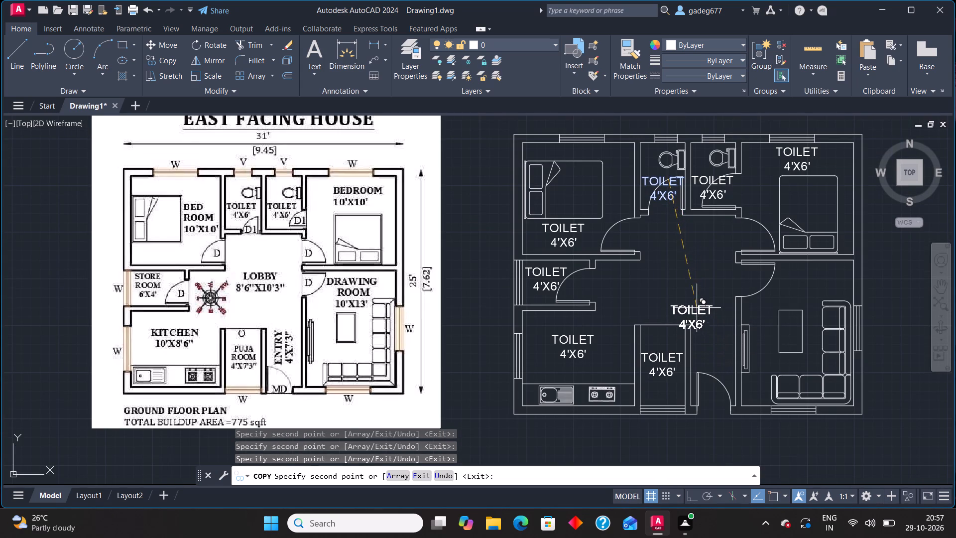
pyautogui.click(688, 267)
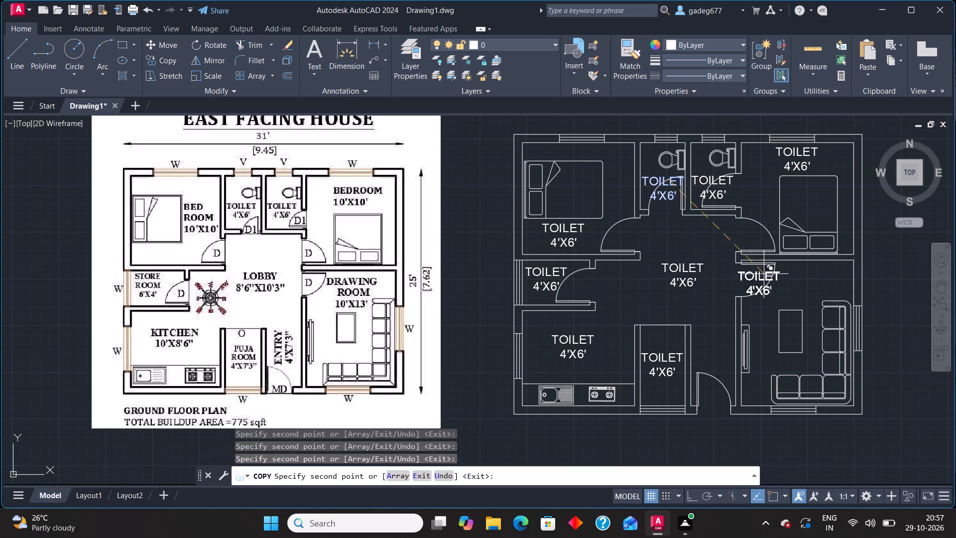
pyautogui.click(808, 280)
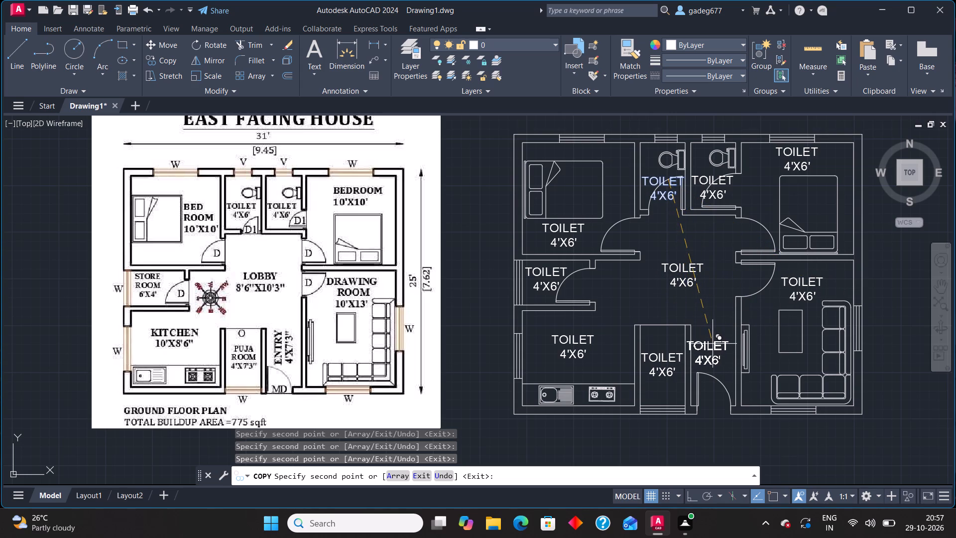
pyautogui.click(719, 337)
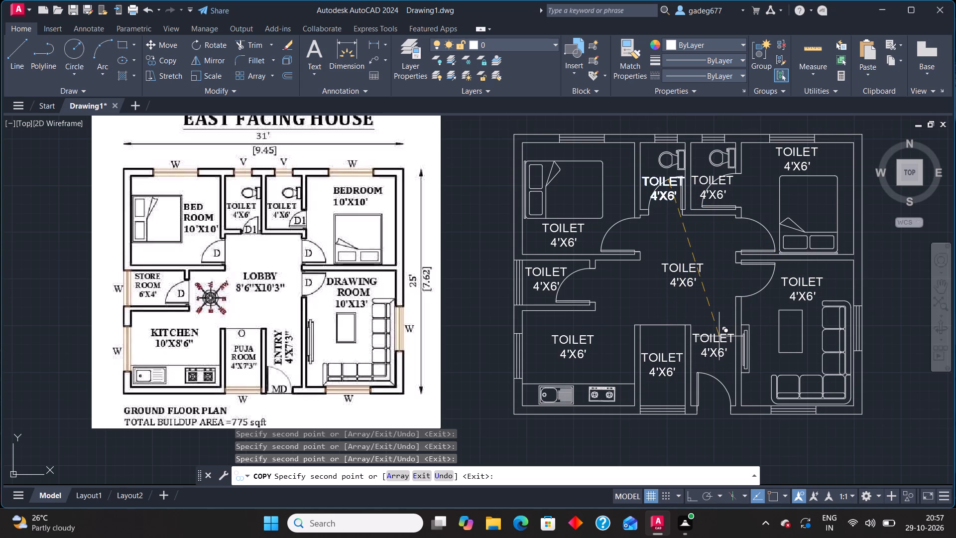
pyautogui.press('Escape')
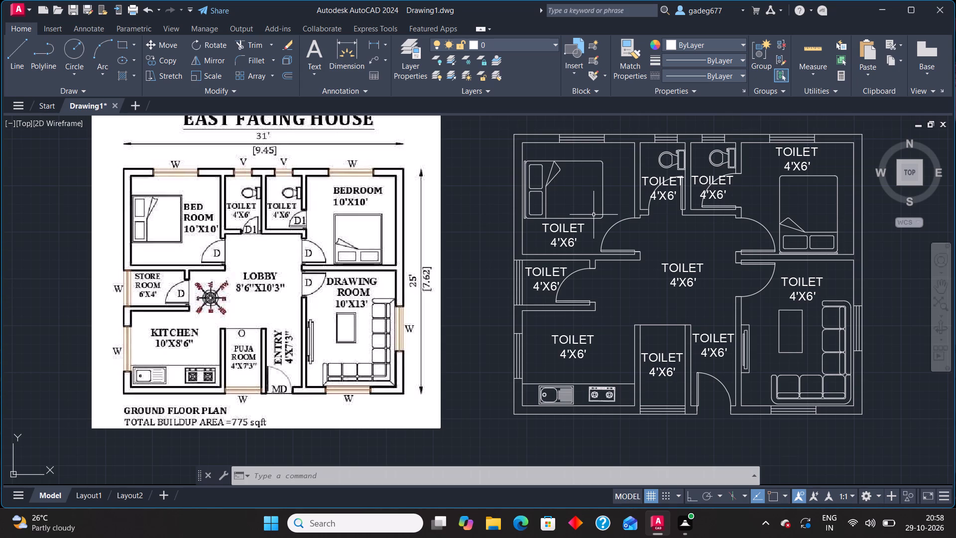
# Replace the text of the copied label in the west bedroom with BED ROOM and 10'X10' on the line below it.
pyautogui.doubleClick(574, 229)
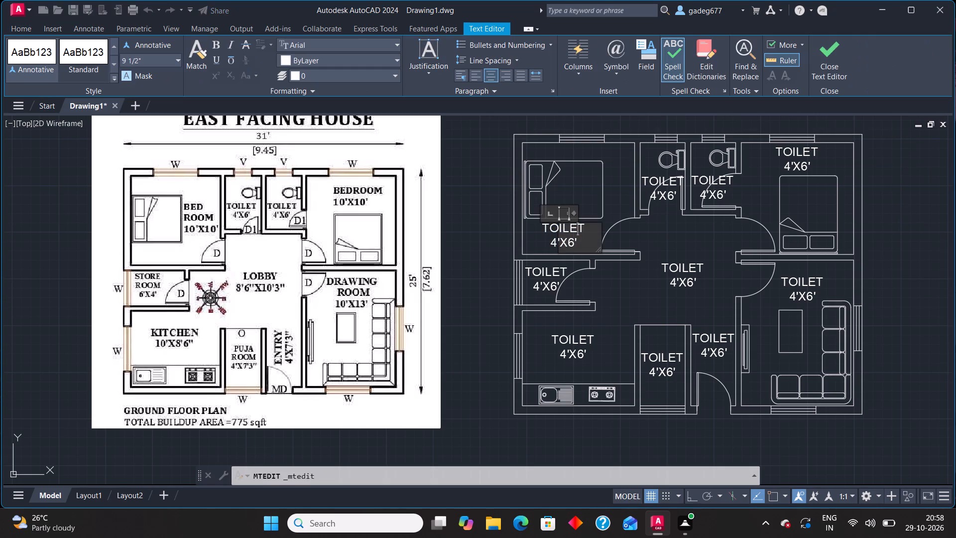
pyautogui.click(580, 241)
pyautogui.click(578, 247)
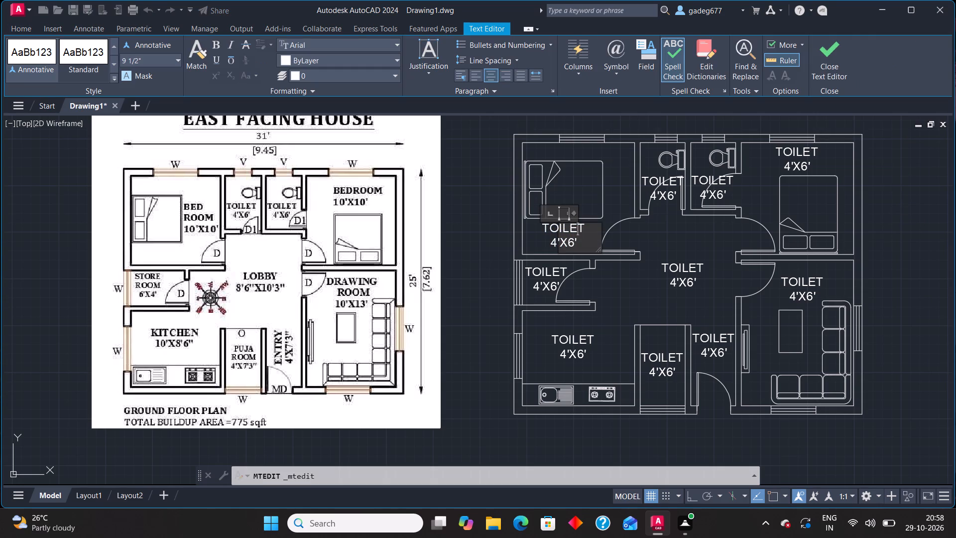
pyautogui.click(578, 247)
pyautogui.click(577, 246)
pyautogui.click(572, 241)
pyautogui.press('Right')
pyautogui.press('BackSpace')
pyautogui.press('BackSpace')
pyautogui.press('BackSpace')
pyautogui.press('BackSpace')
pyautogui.press('BackSpace')
pyautogui.press('BackSpace')
pyautogui.press('BackSpace')
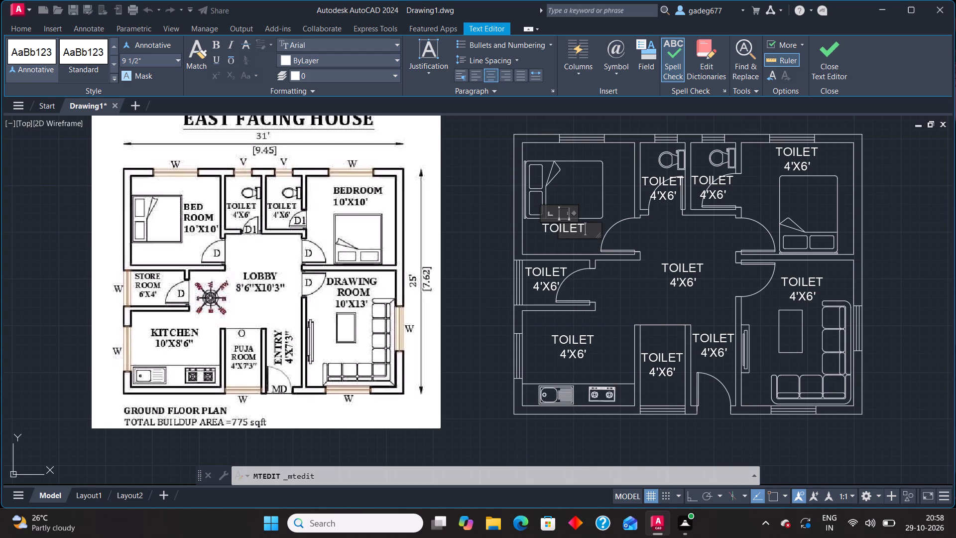
pyautogui.press('BackSpace')
pyautogui.press('BackSpace')
pyautogui.press('BackSpace')
pyautogui.press('BackSpace')
pyautogui.press('BackSpace')
pyautogui.press('BackSpace')
pyautogui.write('BES')
pyautogui.press('BackSpace')
pyautogui.write('D')
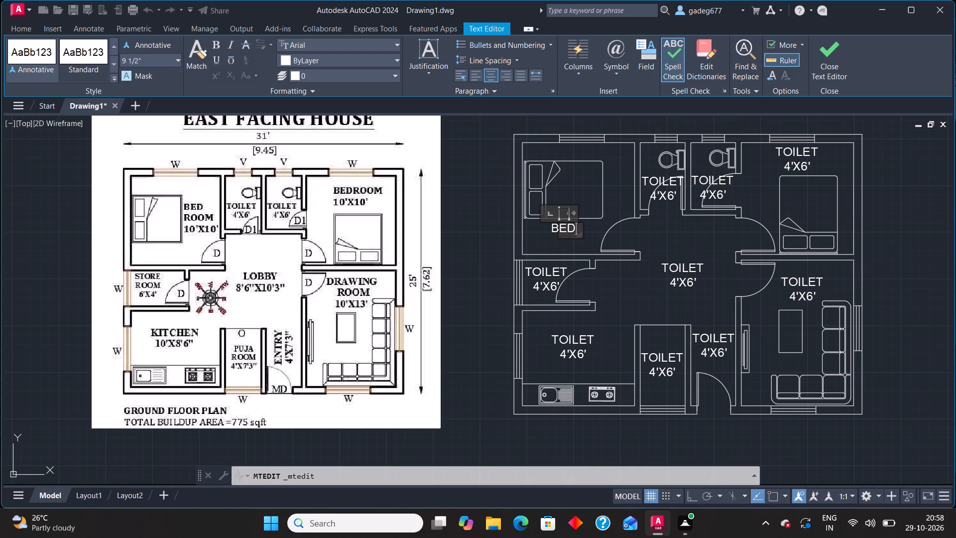
pyautogui.press('space')
pyautogui.write('ROOM')
pyautogui.press('Return')
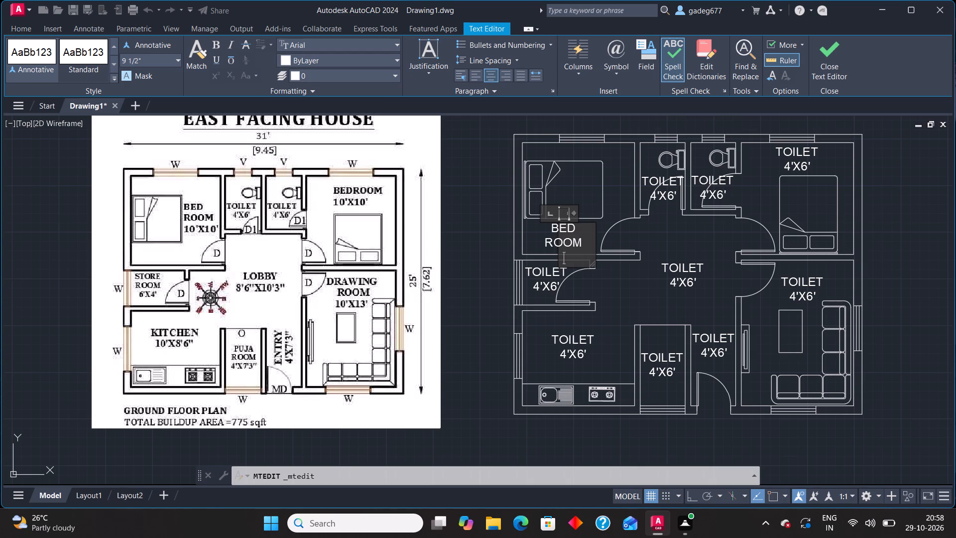
pyautogui.write("10'")
pyautogui.write("X10'")
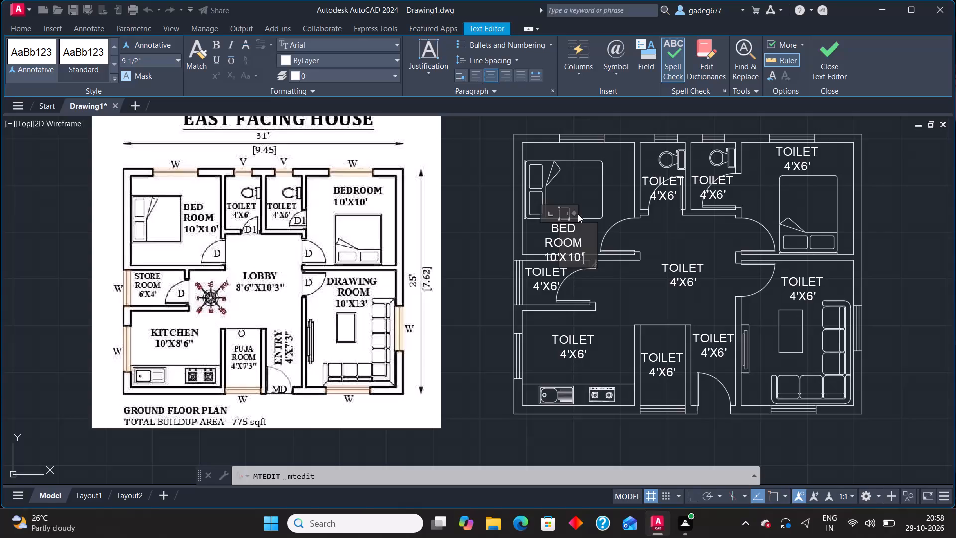
# Widen the west bedroom label's text frame so BED ROOM fits on one line above 10'X10', and finish editing.
pyautogui.moveTo(574, 214); pyautogui.dragTo(642, 199)
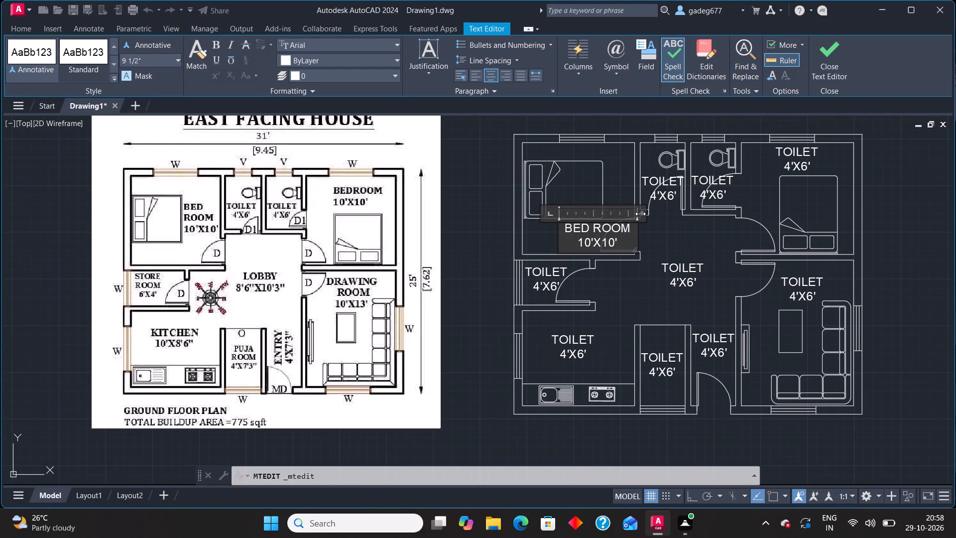
pyautogui.moveTo(640, 214); pyautogui.dragTo(627, 213)
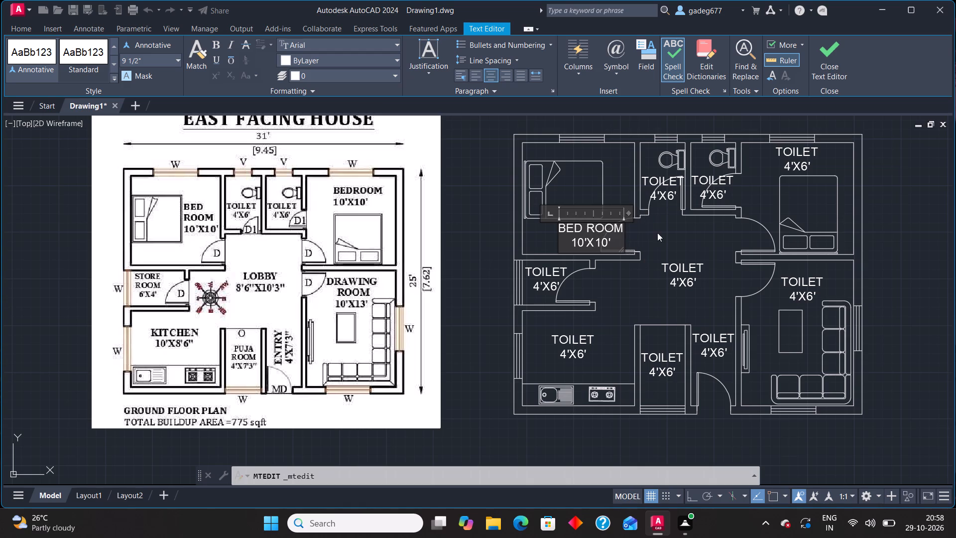
pyautogui.click(657, 233)
# Move the BED ROOM 10'X10' label west so it sits below the bed, clear of the door swing.
pyautogui.click(574, 229)
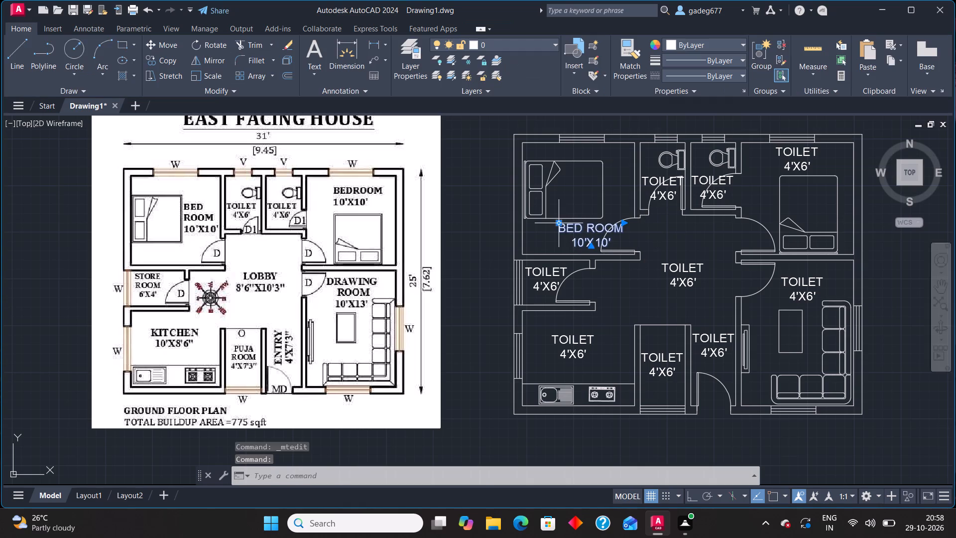
pyautogui.click(560, 225)
pyautogui.click(533, 225)
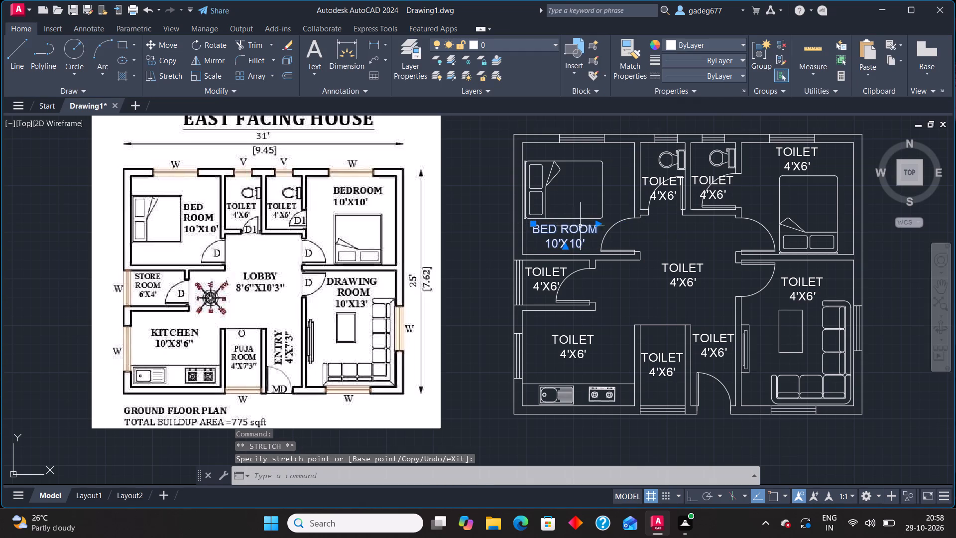
pyautogui.press('Escape')
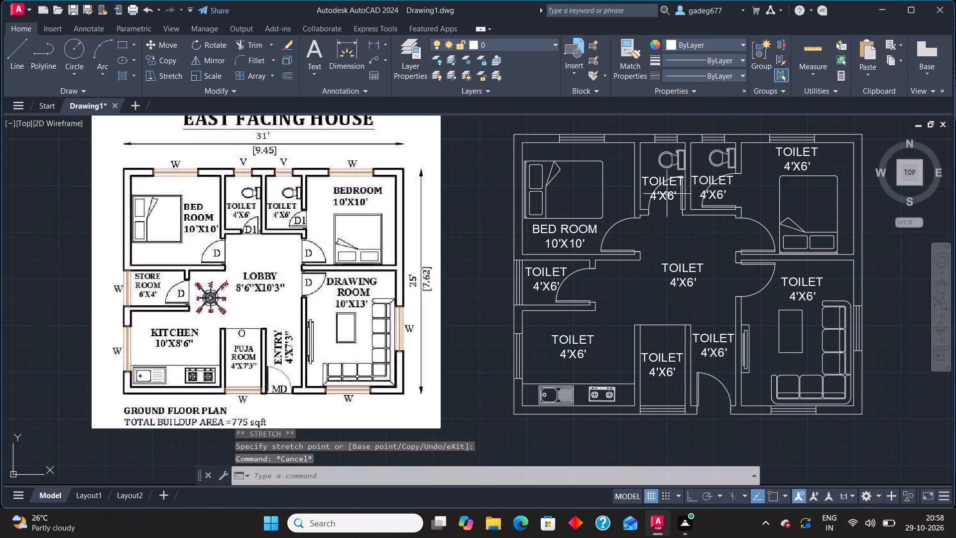
# Delete the copied TOILET 4'X6' label from the east bedroom.
pyautogui.moveTo(754, 178); pyautogui.dragTo(711, 205, button='middle')
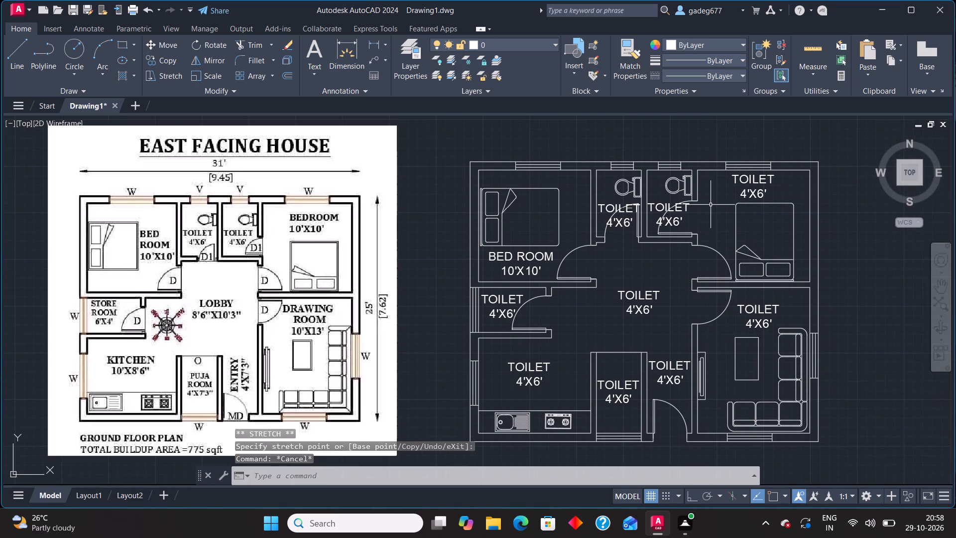
pyautogui.click(749, 180)
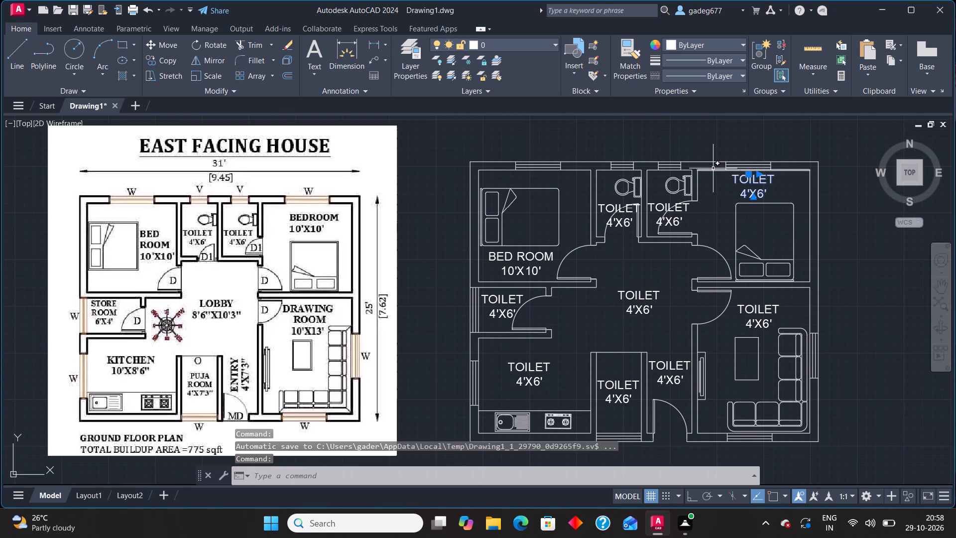
pyautogui.press('Delete')
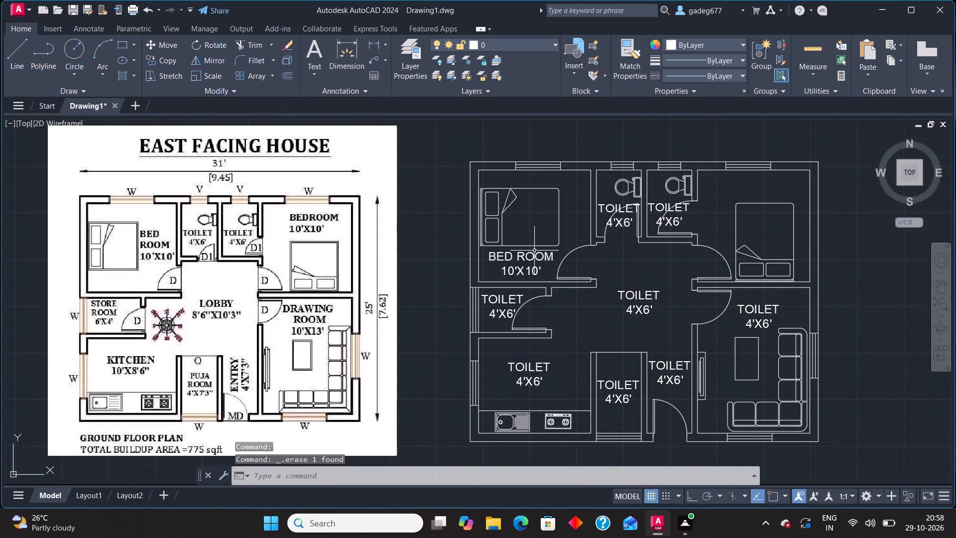
# Copy the BED ROOM 10'X10' label from the west bedroom into the east bedroom, above the bed.
pyautogui.click(534, 252)
pyautogui.click(166, 63)
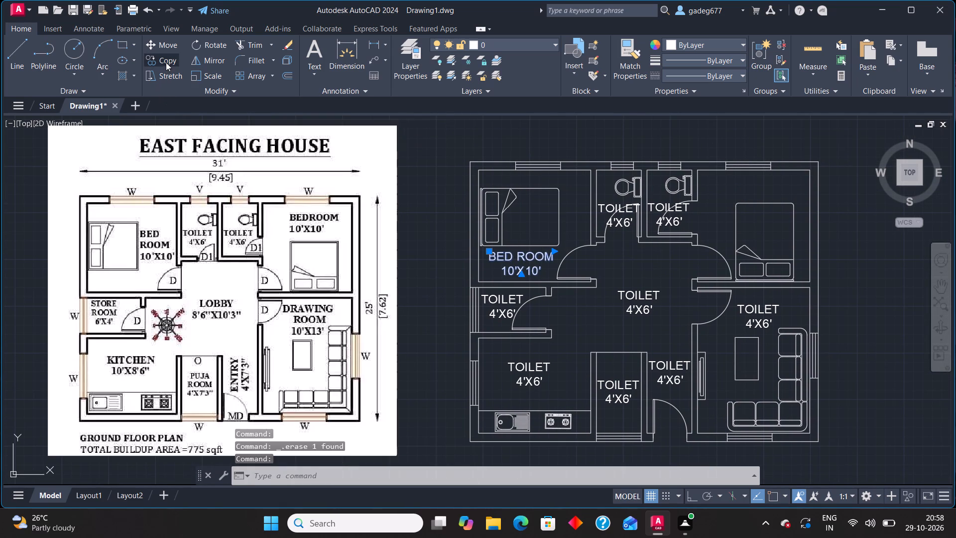
pyautogui.click(519, 257)
pyautogui.scroll(2, 752, 179)
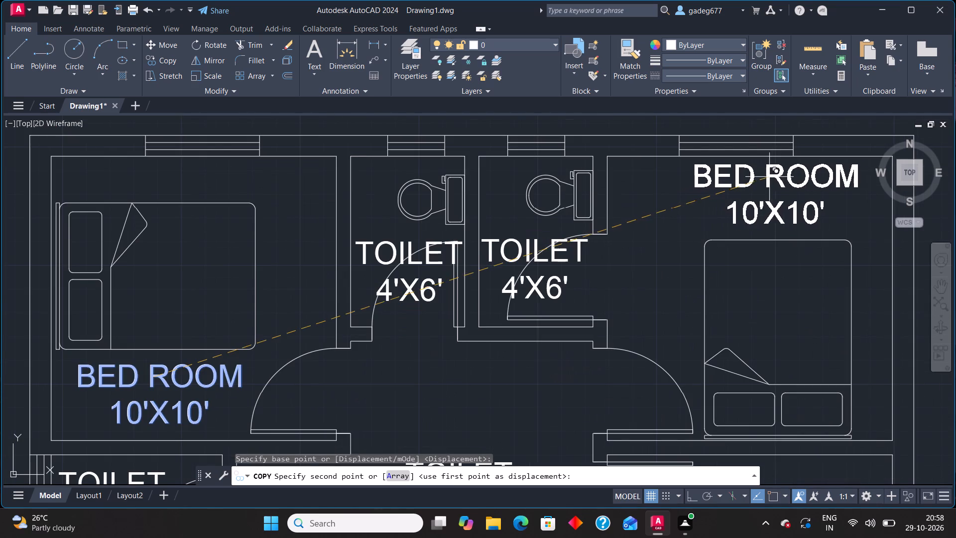
pyautogui.click(773, 177)
pyautogui.scroll(-3, 663, 217)
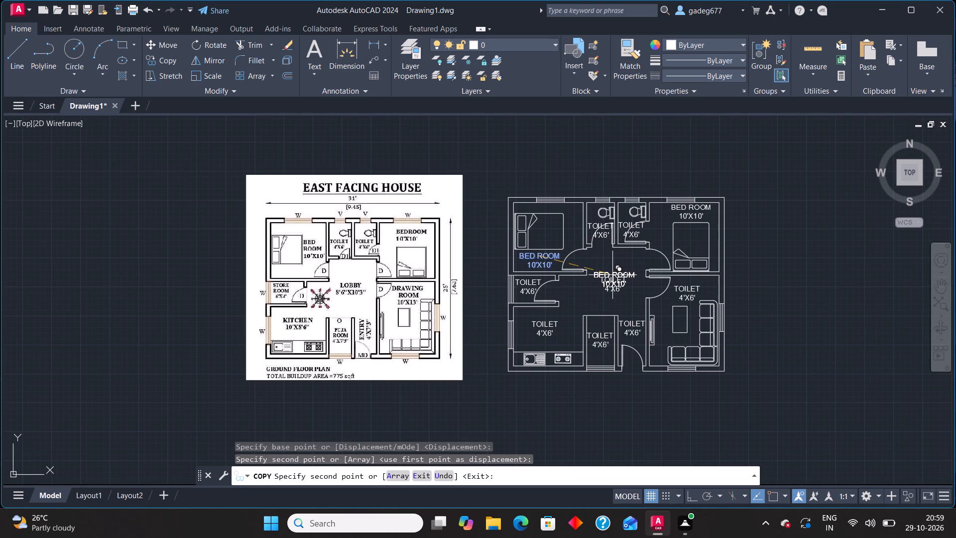
pyautogui.press('Escape')
# Replace the TOILET label in the small room below the west bedroom with STORE, ROOM and 6'X4' on three lines.
pyautogui.scroll(2, 525, 286)
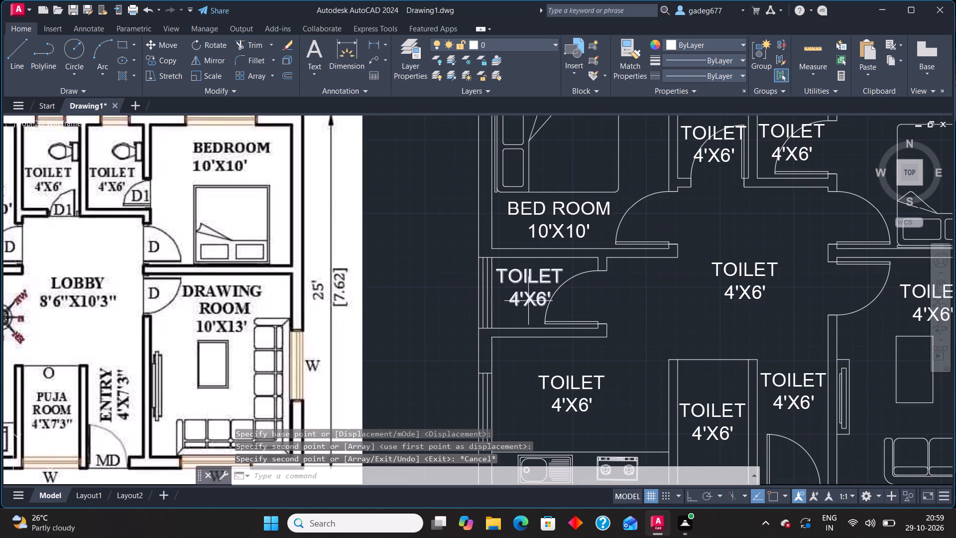
pyautogui.moveTo(534, 305); pyautogui.dragTo(640, 281, button='middle')
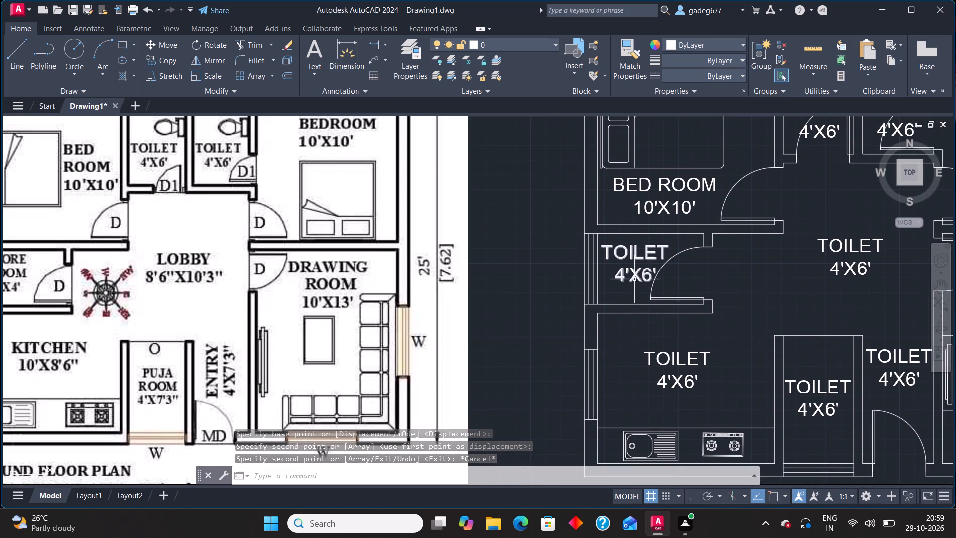
pyautogui.scroll(-1, 634, 280)
pyautogui.doubleClick(634, 277)
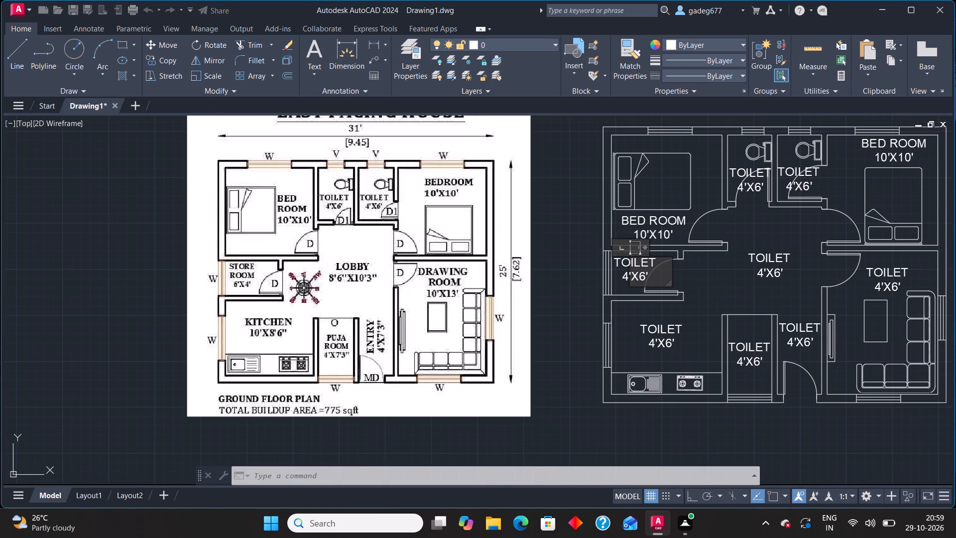
pyautogui.click(647, 273)
pyautogui.click(649, 273)
pyautogui.click(649, 273)
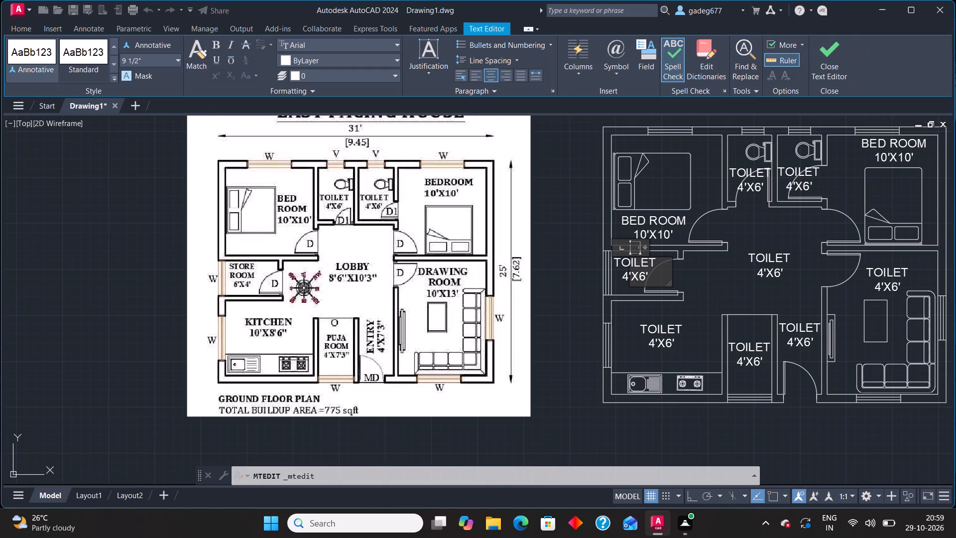
pyautogui.press('Right')
pyautogui.press('BackSpace')
pyautogui.press('BackSpace')
pyautogui.press('BackSpace')
pyautogui.press('BackSpace')
pyautogui.press('BackSpace')
pyautogui.press('BackSpace')
pyautogui.press('BackSpace')
pyautogui.press('BackSpace')
pyautogui.press('BackSpace')
pyautogui.press('BackSpace')
pyautogui.press('BackSpace')
pyautogui.press('BackSpace')
pyautogui.press('BackSpace')
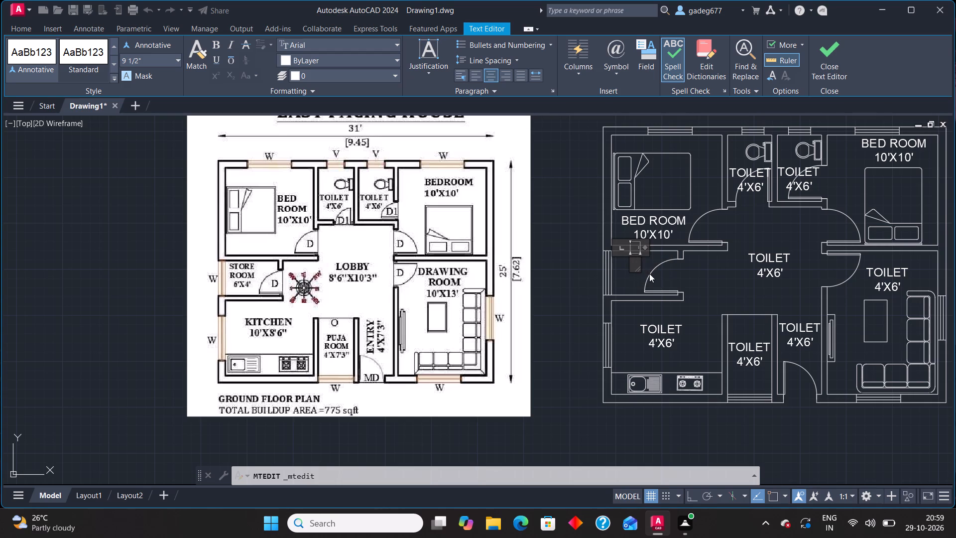
pyautogui.write('ST')
pyautogui.write('ORE')
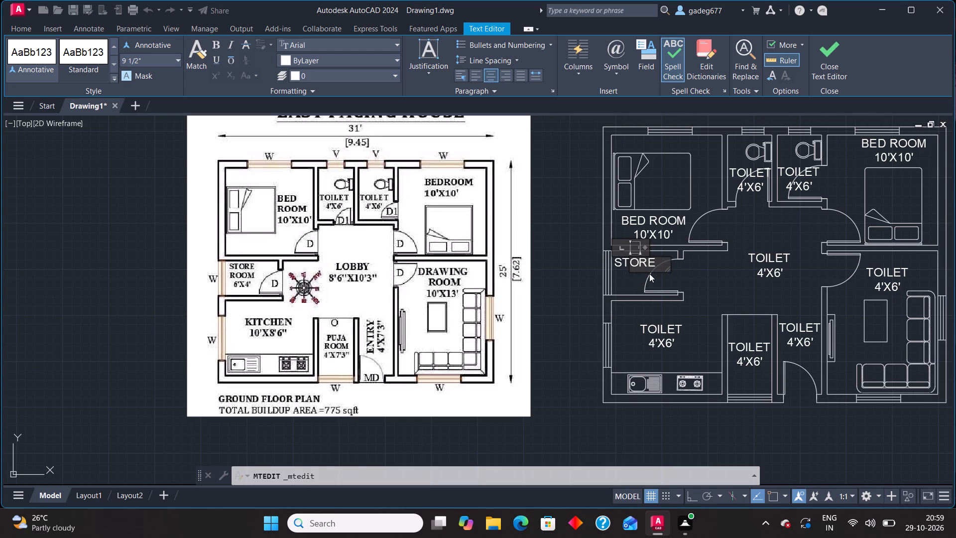
pyautogui.press('Return')
pyautogui.write('ROOM')
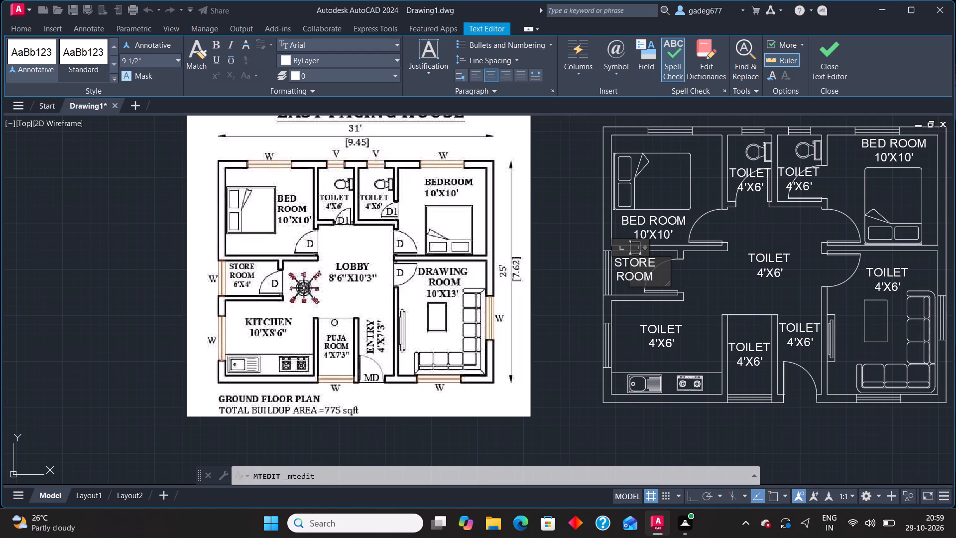
pyautogui.press('Return')
pyautogui.write("6'")
pyautogui.write('X4"')
pyautogui.press('BackSpace')
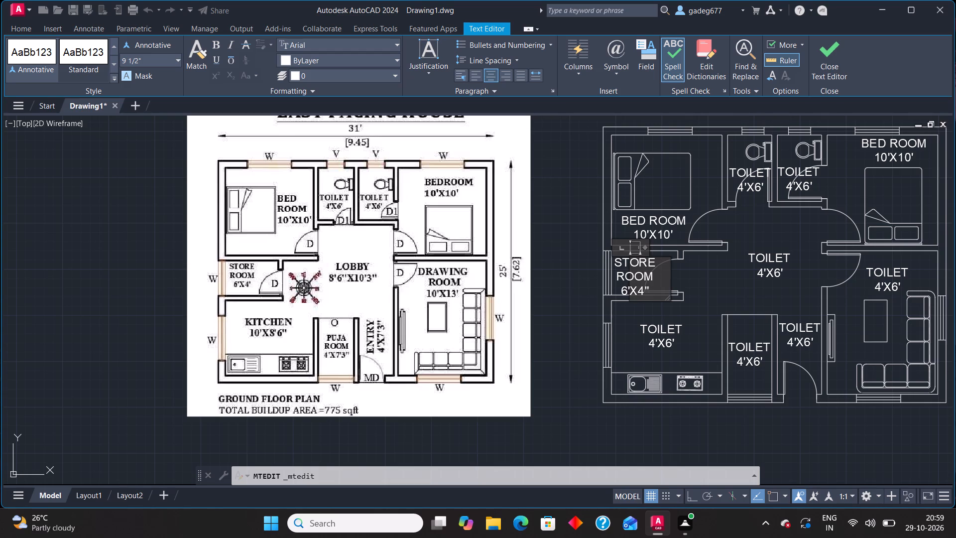
pyautogui.press("'")
pyautogui.click(689, 279)
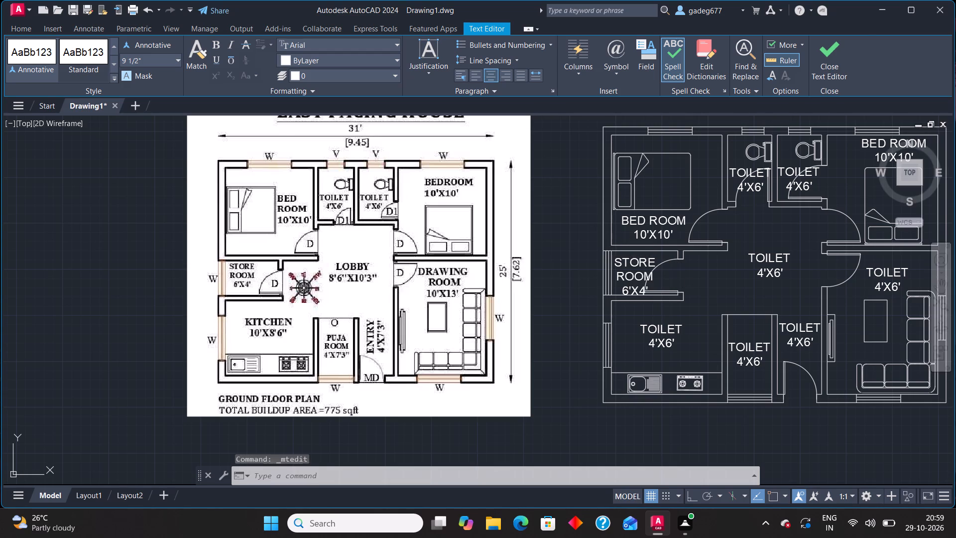
# Move the STORE ROOM 6'X4' label slightly up and east so it sits between the store room's walls.
pyautogui.click(629, 263)
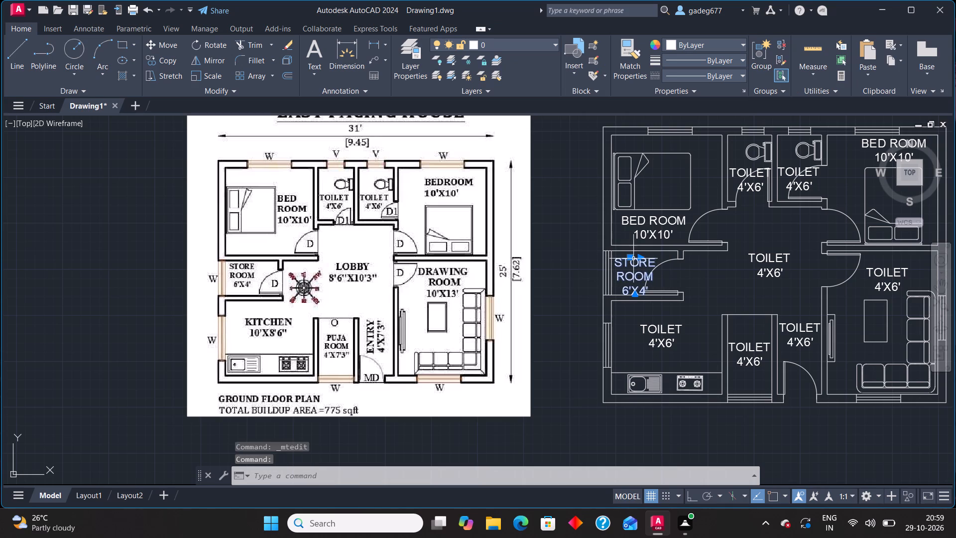
pyautogui.scroll(2, 631, 256)
pyautogui.click(622, 259)
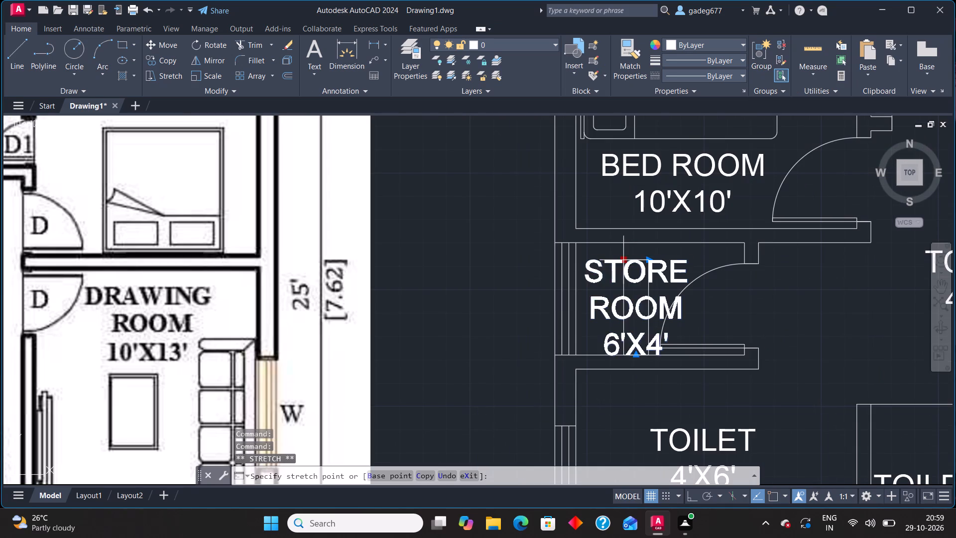
pyautogui.click(634, 251)
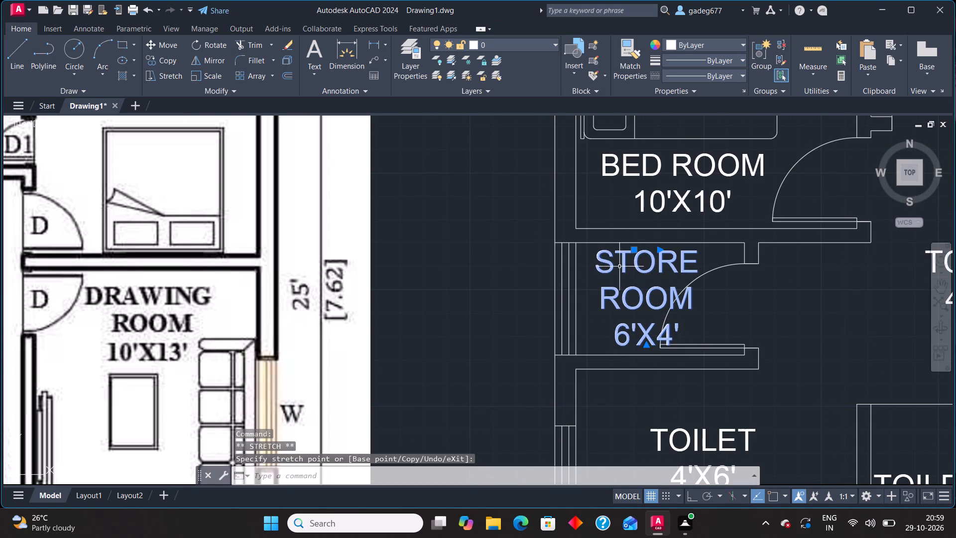
pyautogui.press('Escape')
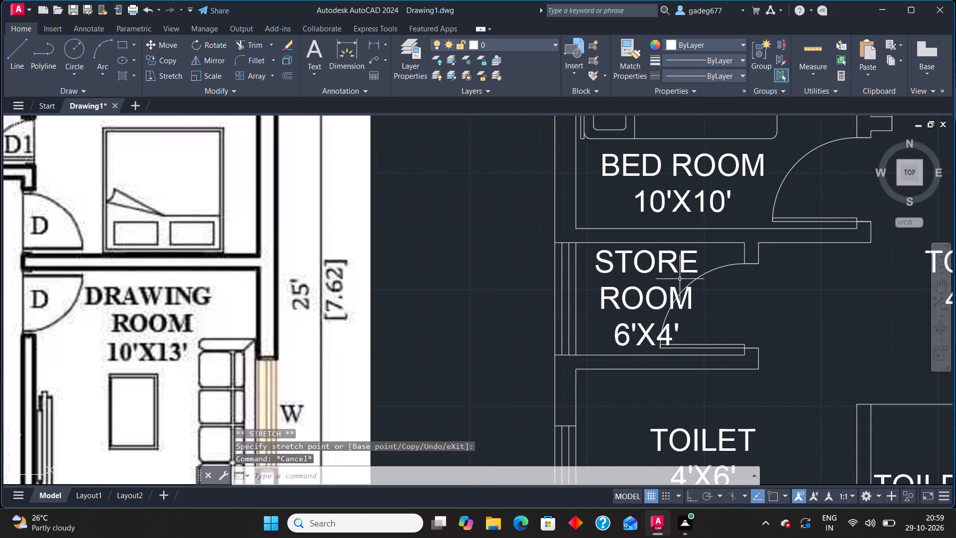
# Replace the TOILET 4'X6' label in the central hall with LOBBY above 8'6"X10'3".
pyautogui.scroll(-1, 682, 281)
pyautogui.moveTo(717, 283); pyautogui.dragTo(589, 302, button='middle')
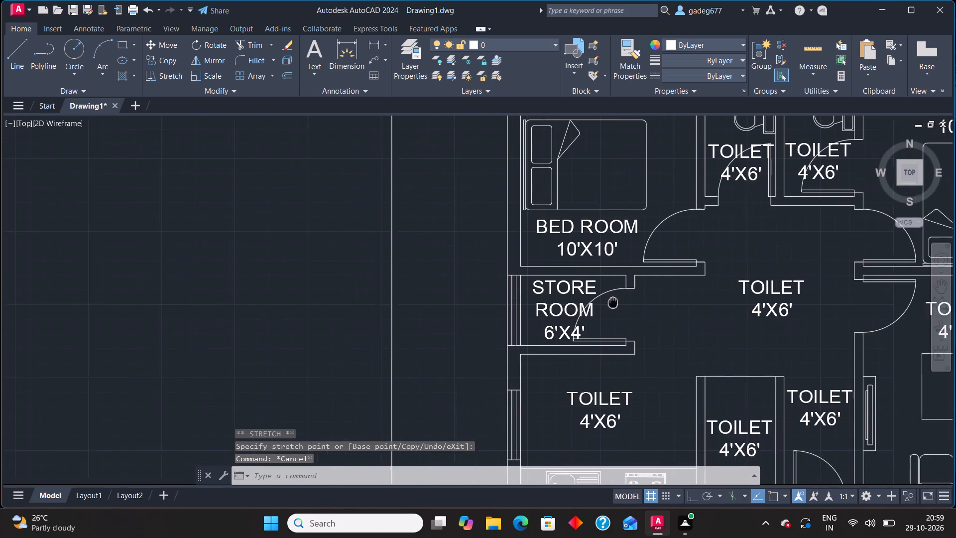
pyautogui.moveTo(589, 302); pyautogui.dragTo(586, 302, button='middle')
pyautogui.doubleClick(734, 286)
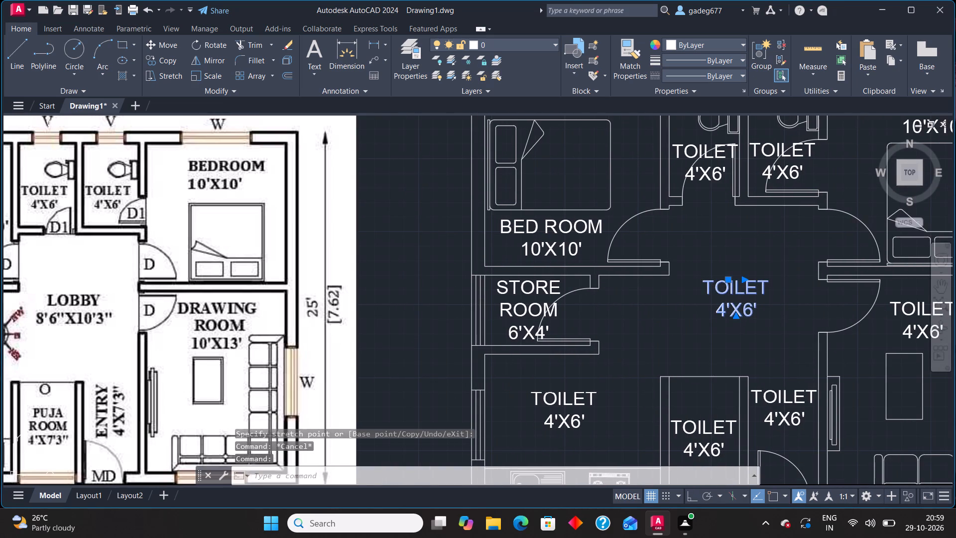
pyautogui.click(755, 311)
pyautogui.click(755, 311)
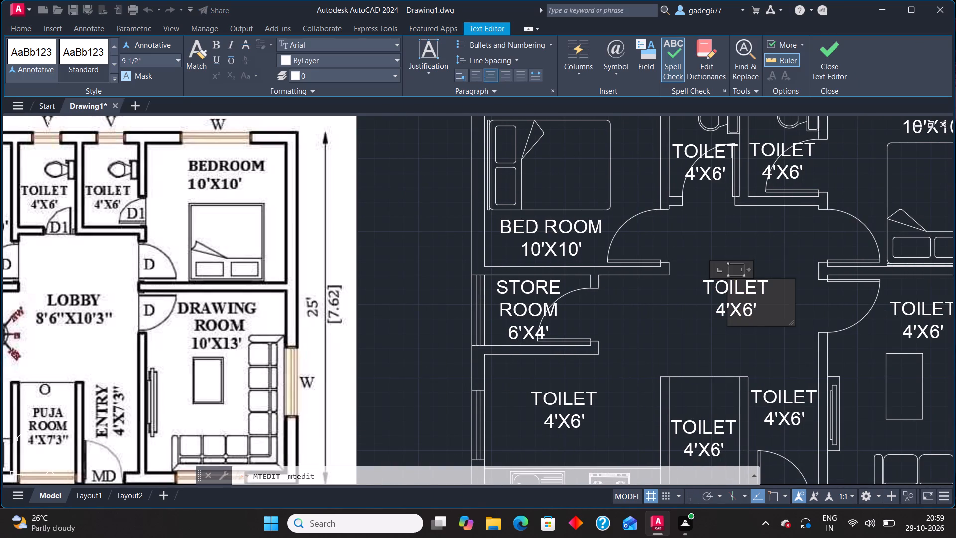
pyautogui.click(760, 311)
pyautogui.click(760, 311)
pyautogui.press('BackSpace')
pyautogui.press('BackSpace')
pyautogui.press('BackSpace')
pyautogui.press('BackSpace')
pyautogui.press('BackSpace')
pyautogui.press('BackSpace')
pyautogui.press('BackSpace')
pyautogui.press('BackSpace')
pyautogui.press('BackSpace')
pyautogui.press('BackSpace')
pyautogui.press('BackSpace')
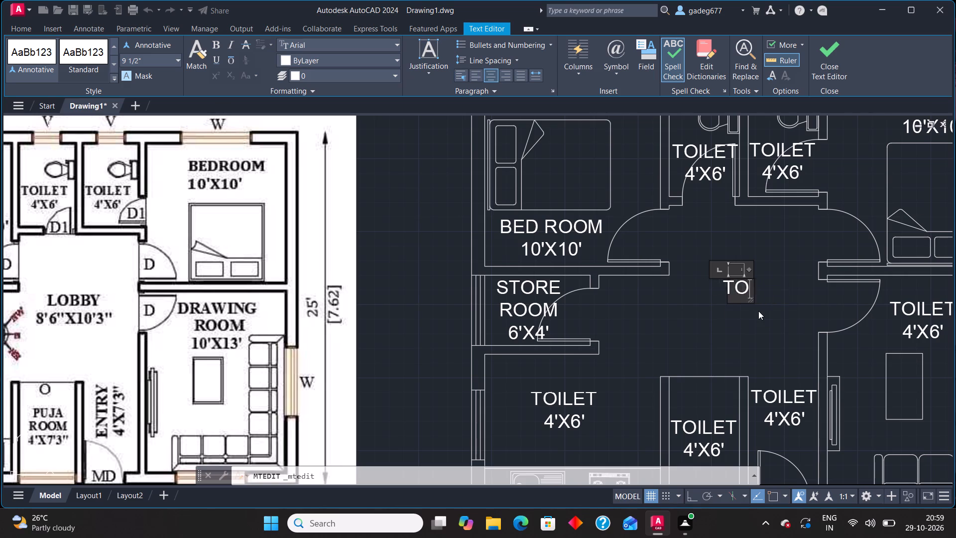
pyautogui.press('BackSpace')
pyautogui.press('BackSpace')
pyautogui.write('LOBB')
pyautogui.press('y')
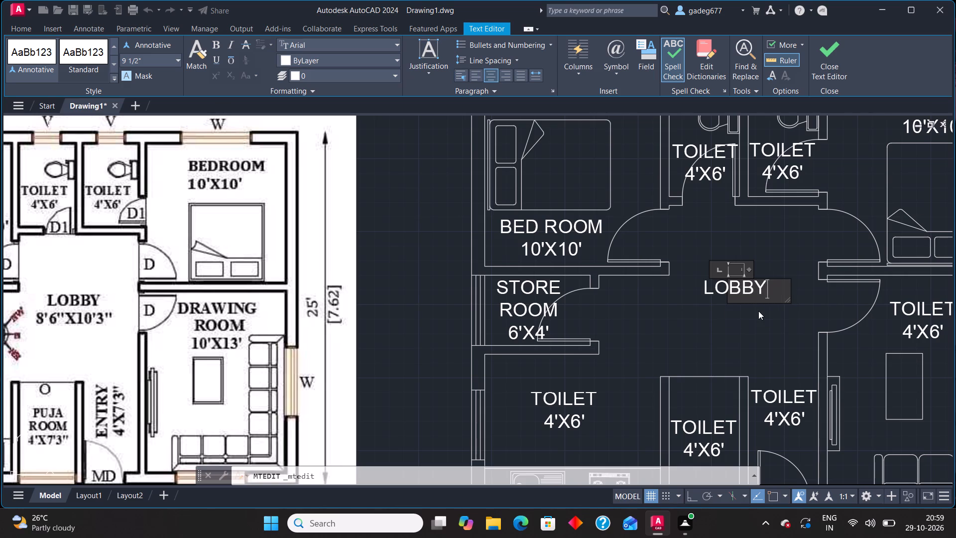
pyautogui.press('Return')
pyautogui.write("8'")
pyautogui.write('6"')
pyautogui.press('x')
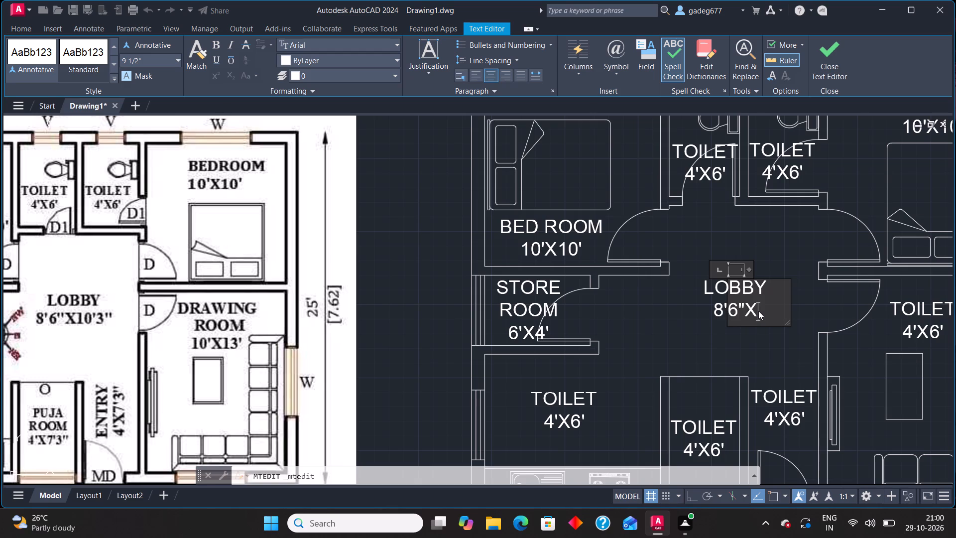
pyautogui.write("10'")
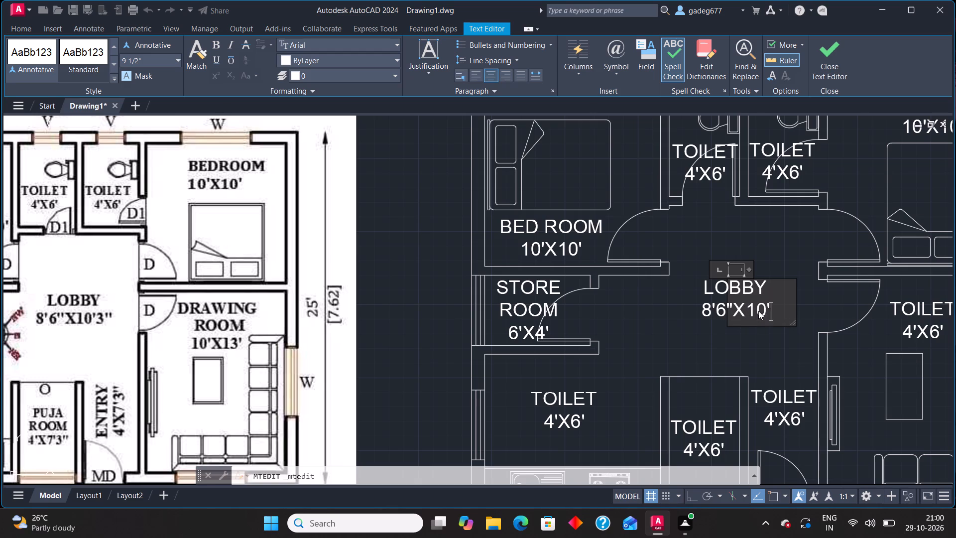
pyautogui.write('3"')
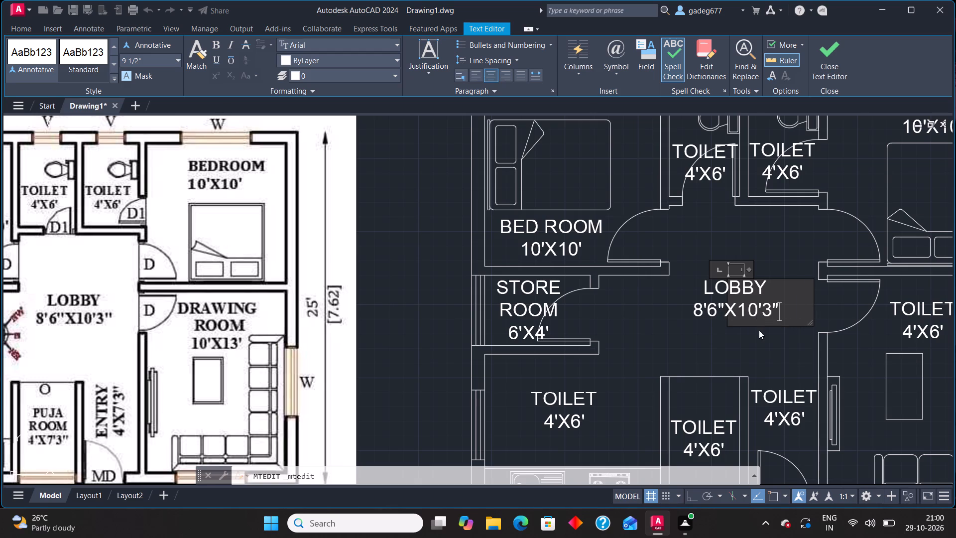
pyautogui.click(759, 339)
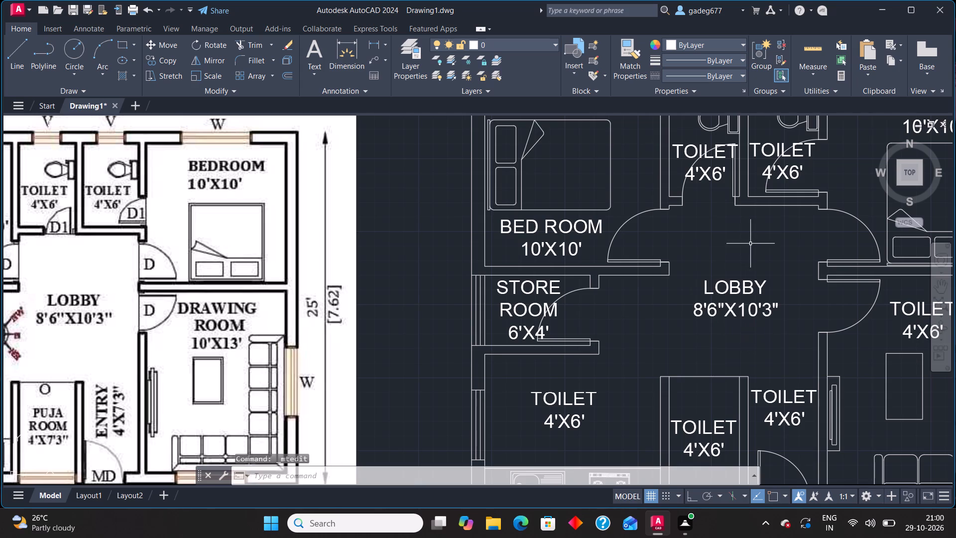
# Replace the TOILET 4'X6' label in the room with the sofa with DRAWING, ROOM and 10'X13' on three lines.
pyautogui.moveTo(758, 236); pyautogui.dragTo(658, 148, button='middle')
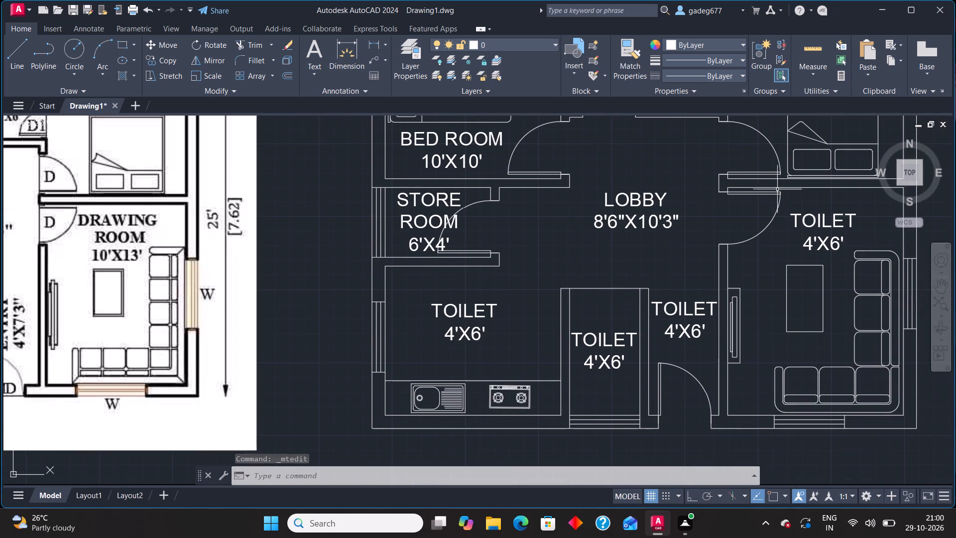
pyautogui.doubleClick(823, 217)
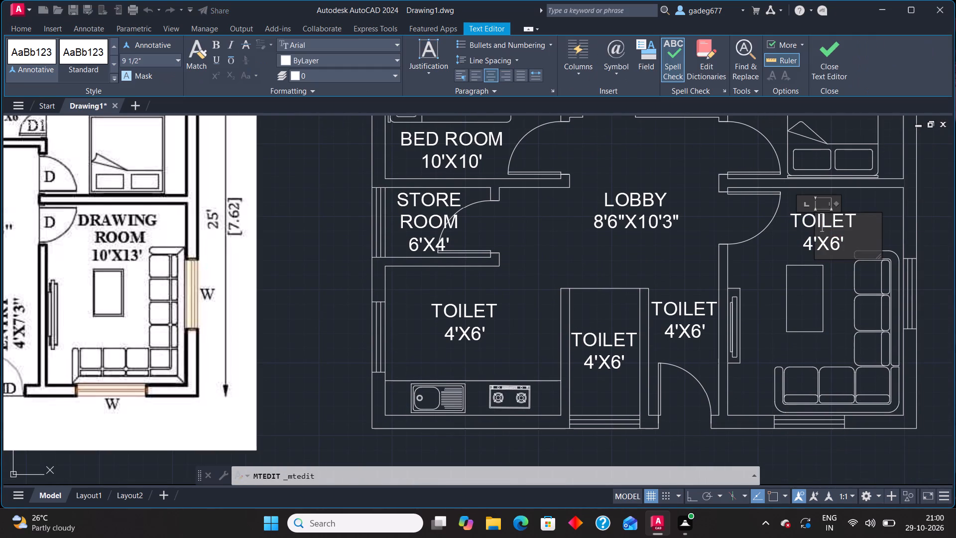
pyautogui.click(846, 243)
pyautogui.click(841, 241)
pyautogui.click(845, 244)
pyautogui.press('Right')
pyautogui.press('BackSpace')
pyautogui.press('BackSpace')
pyautogui.press('BackSpace')
pyautogui.press('BackSpace')
pyautogui.press('BackSpace')
pyautogui.press('BackSpace')
pyautogui.press('BackSpace')
pyautogui.press('BackSpace')
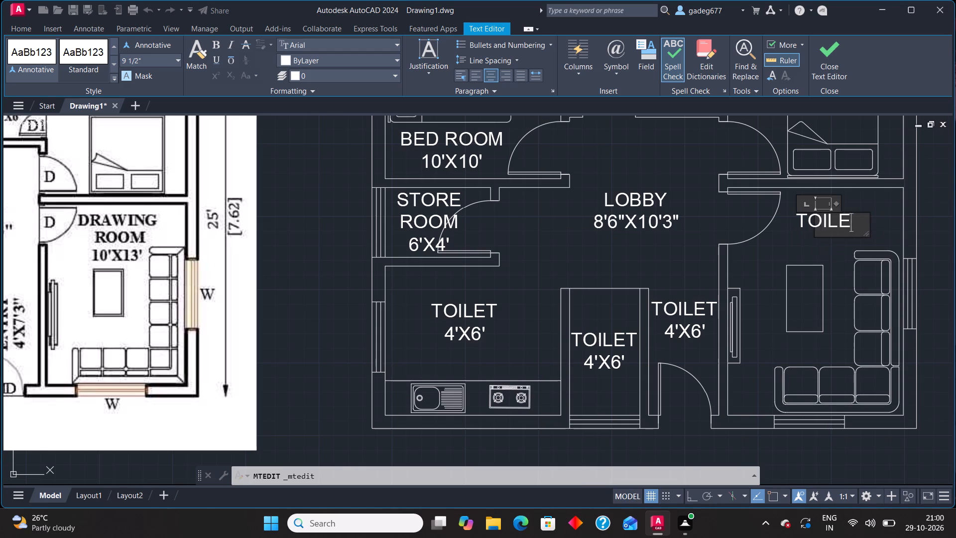
pyautogui.press('BackSpace')
pyautogui.press('BackSpace')
pyautogui.press('BackSpace')
pyautogui.press('BackSpace')
pyautogui.press('BackSpace')
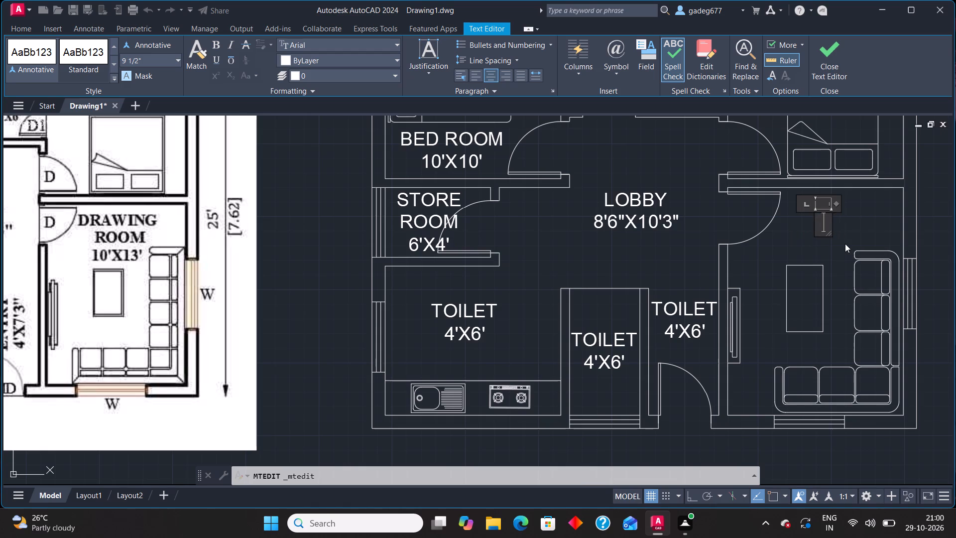
pyautogui.write('DRAWING')
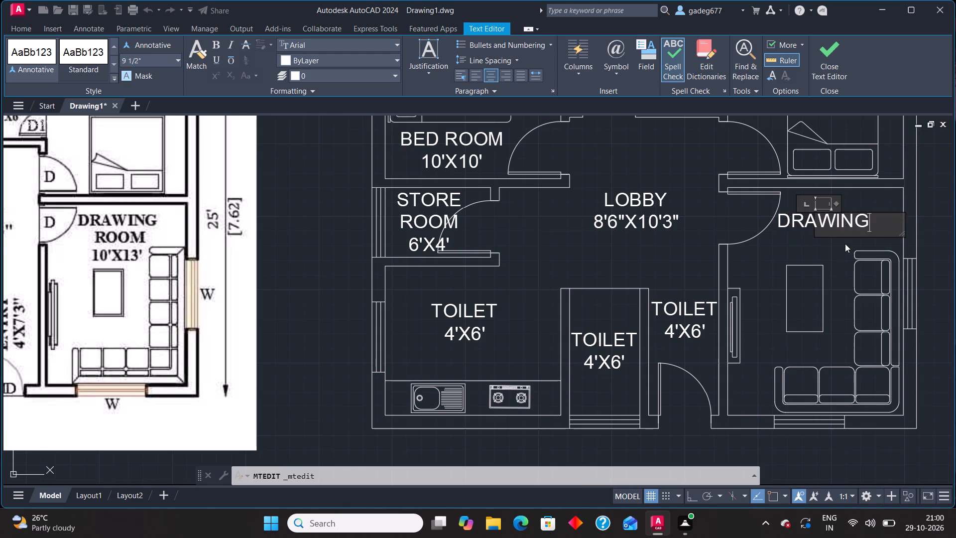
pyautogui.press('Return')
pyautogui.write('ROOM')
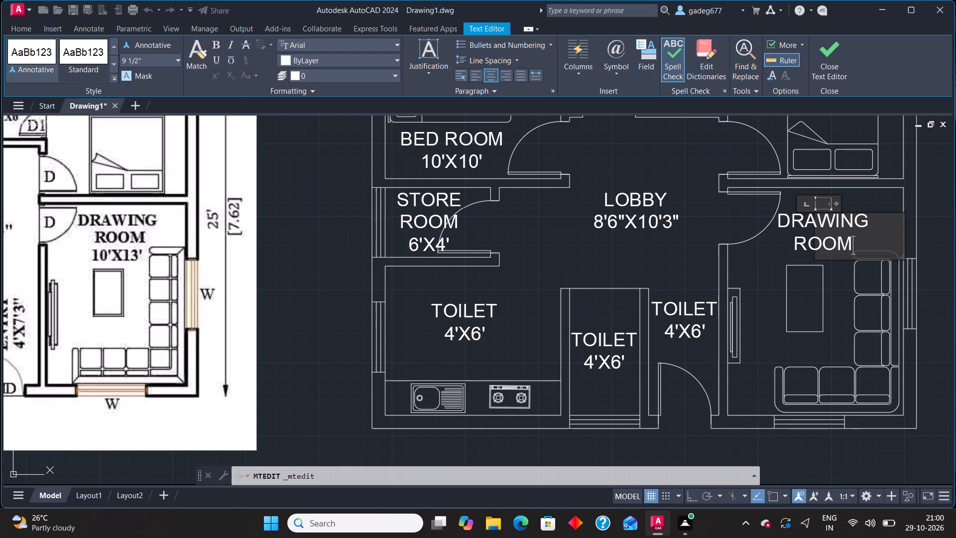
pyautogui.press('Return')
pyautogui.write("10'")
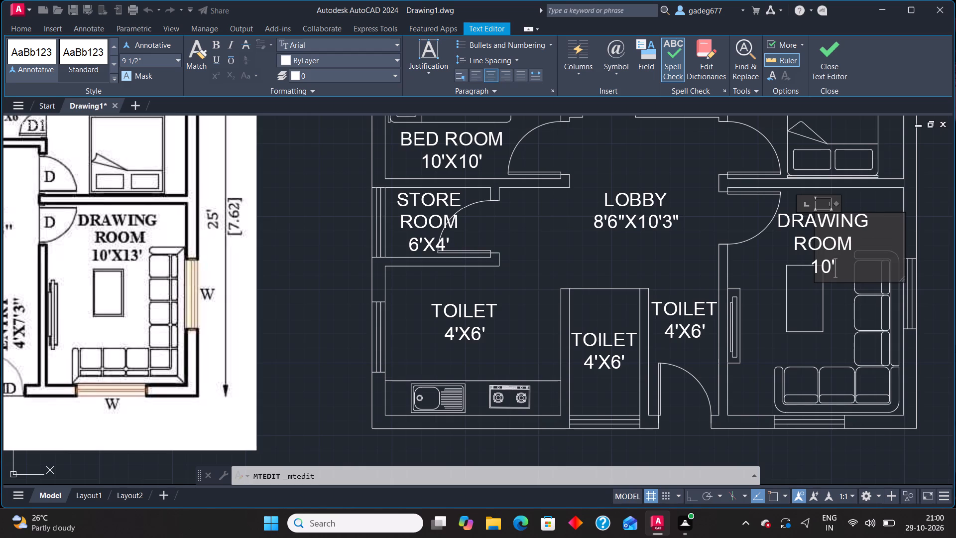
pyautogui.press('x')
pyautogui.write("13'")
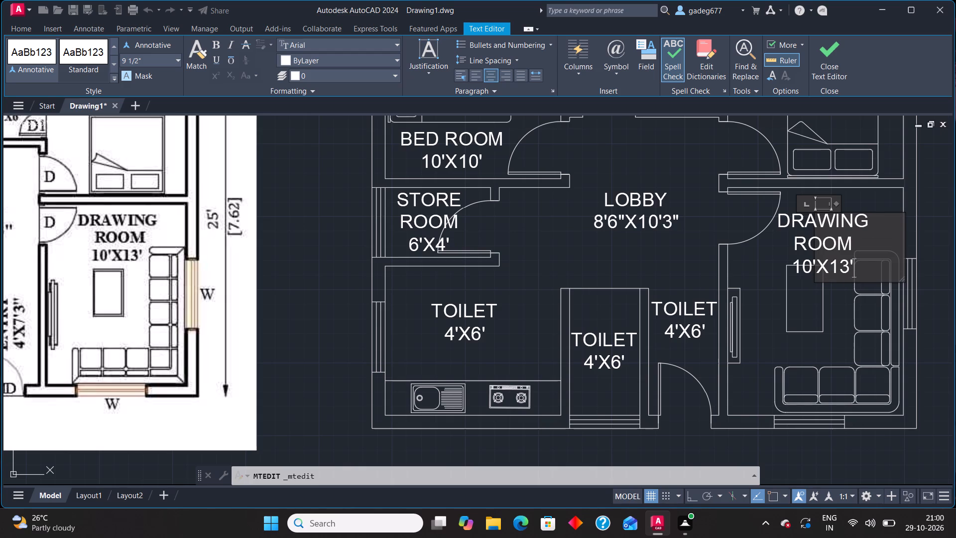
pyautogui.click(845, 291)
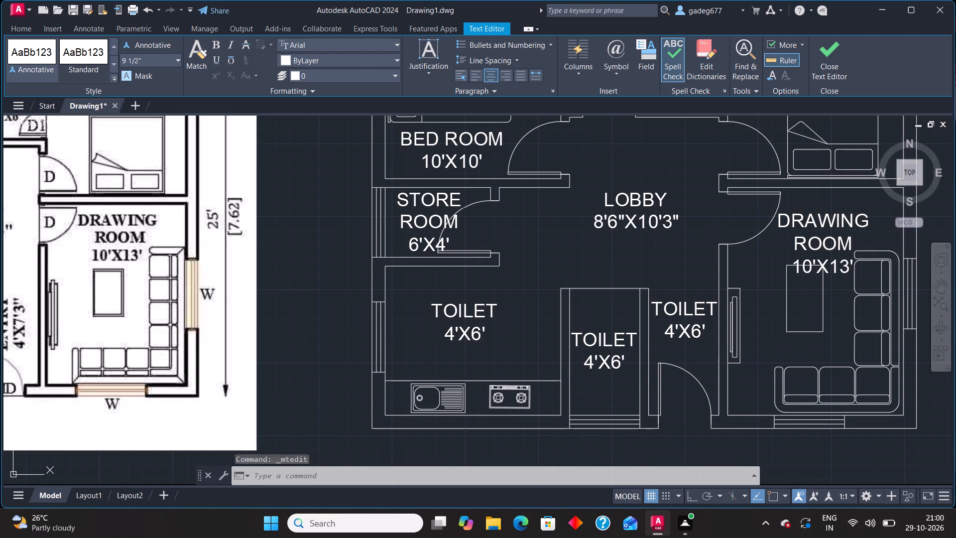
# Move the DRAWING ROOM 10'X13' label slightly up and east so it sits clear above the centre table.
pyautogui.click(835, 219)
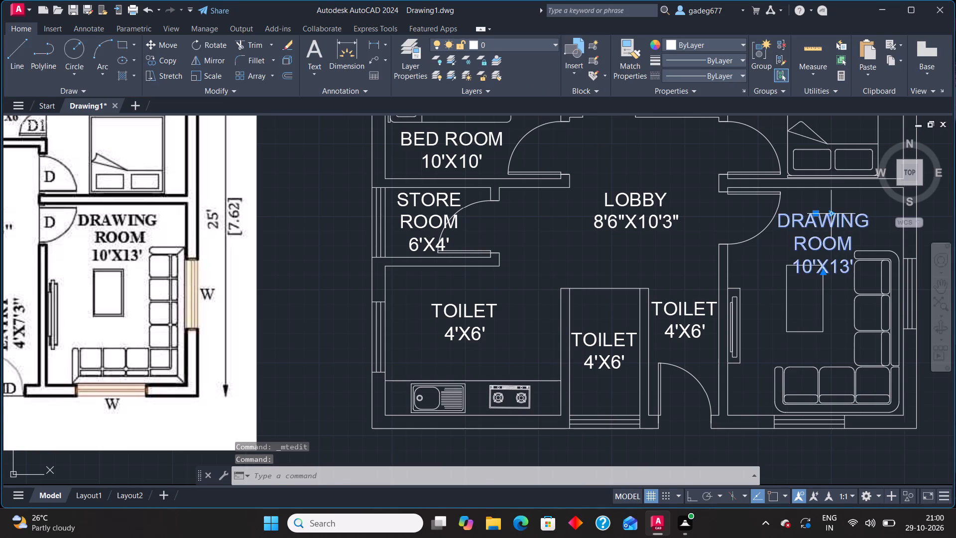
pyautogui.click(816, 214)
pyautogui.click(823, 193)
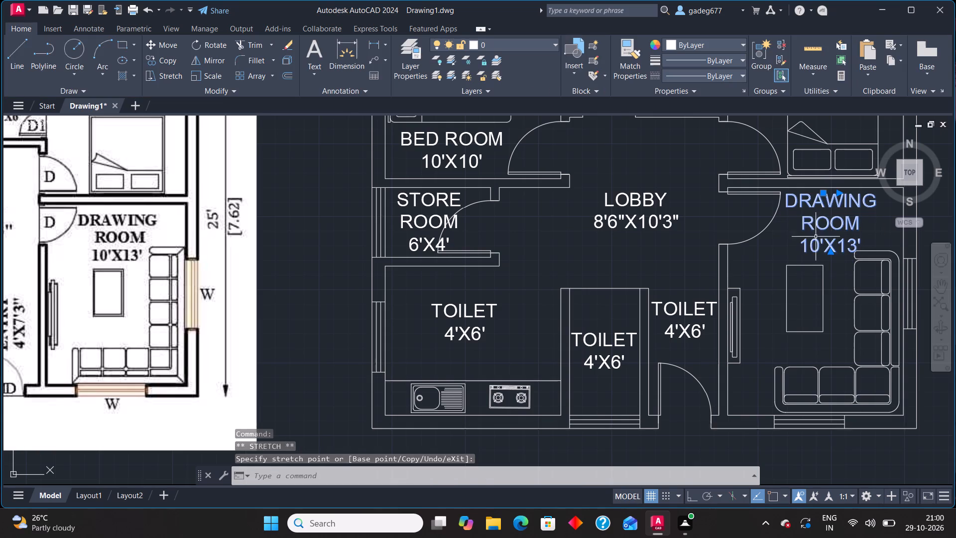
pyautogui.press('Escape')
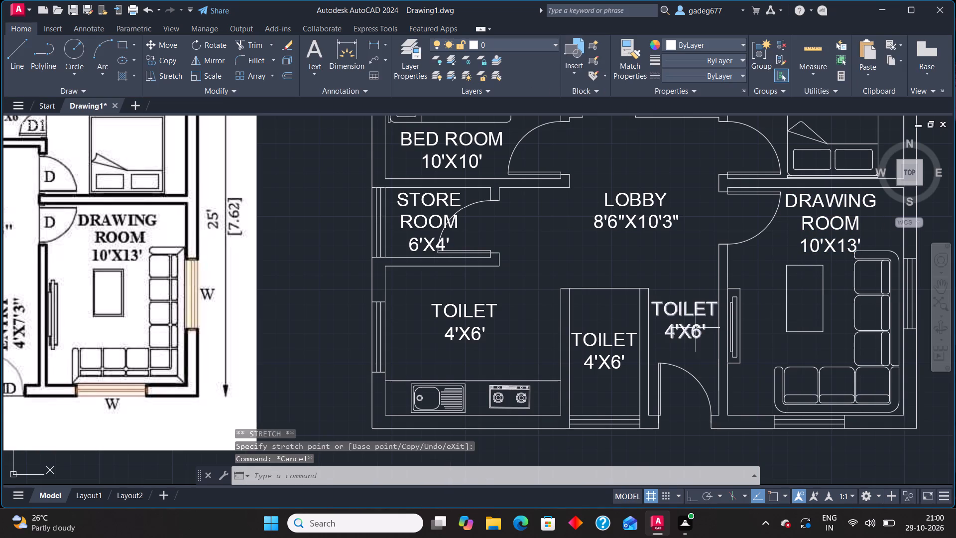
# Replace the TOILET 4'X6' label in the passage above the main door with ENTRY above 4'X7'3".
pyautogui.doubleClick(695, 328)
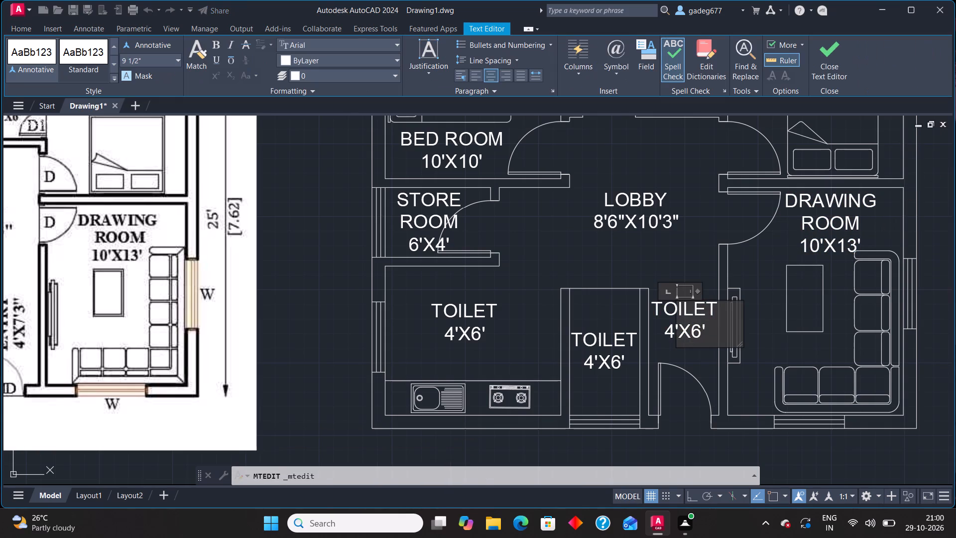
pyautogui.click(705, 331)
pyautogui.press('BackSpace')
pyautogui.press('BackSpace')
pyautogui.press('BackSpace')
pyautogui.press('BackSpace')
pyautogui.press('BackSpace')
pyautogui.press('BackSpace')
pyautogui.press('BackSpace')
pyautogui.press('BackSpace')
pyautogui.press('BackSpace')
pyautogui.press('BackSpace')
pyautogui.press('BackSpace')
pyautogui.press('BackSpace')
pyautogui.press('BackSpace')
pyautogui.press('BackSpace')
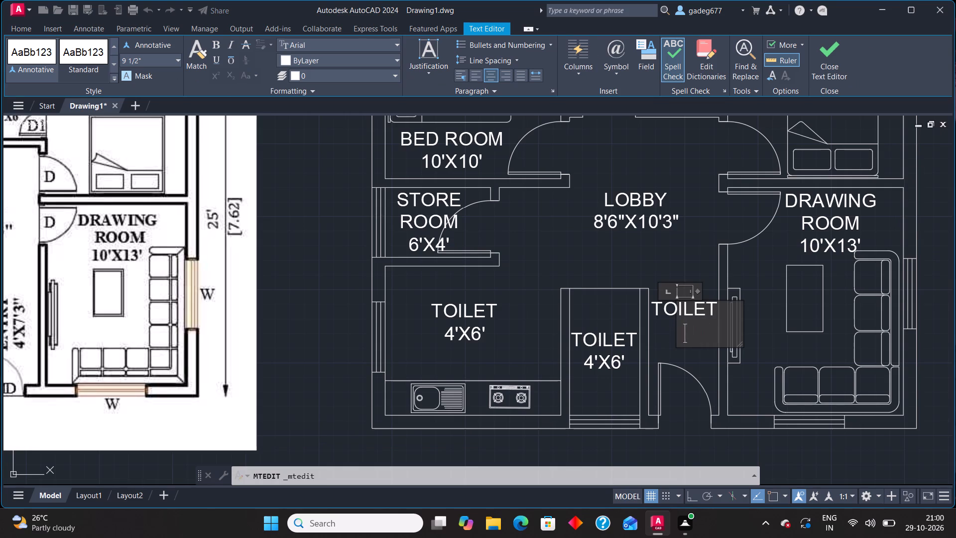
pyautogui.press('BackSpace')
pyautogui.write('ENTRY')
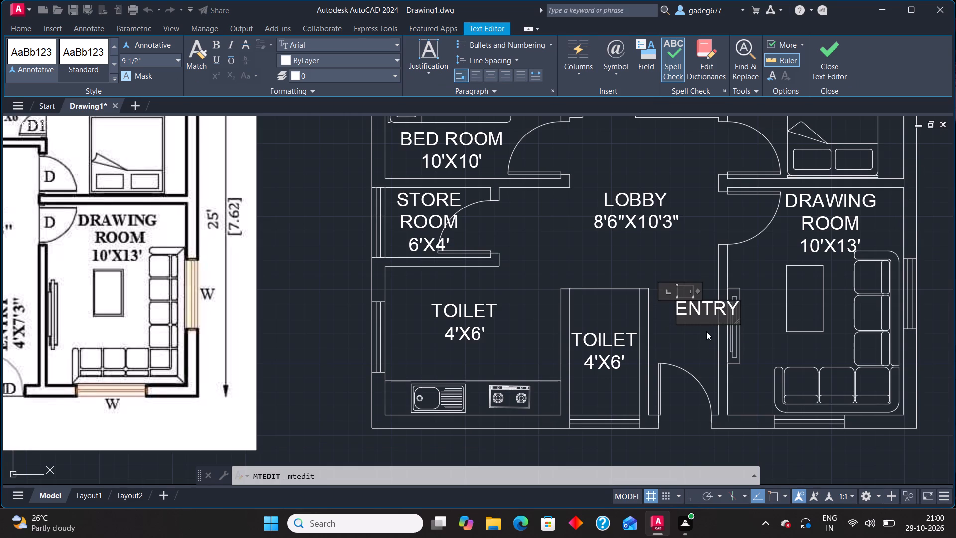
pyautogui.press('Return')
pyautogui.write("4'")
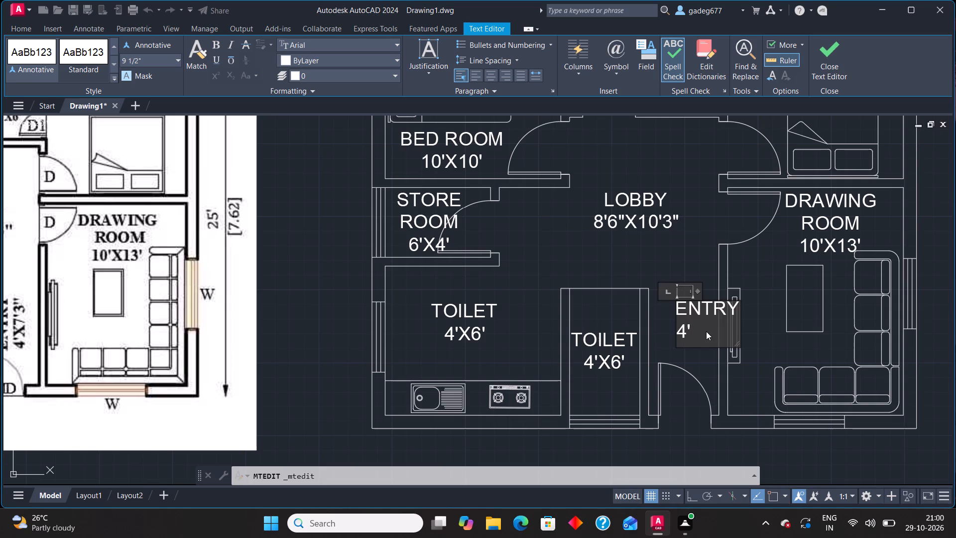
pyautogui.press('x')
pyautogui.write("7'")
pyautogui.write('3"')
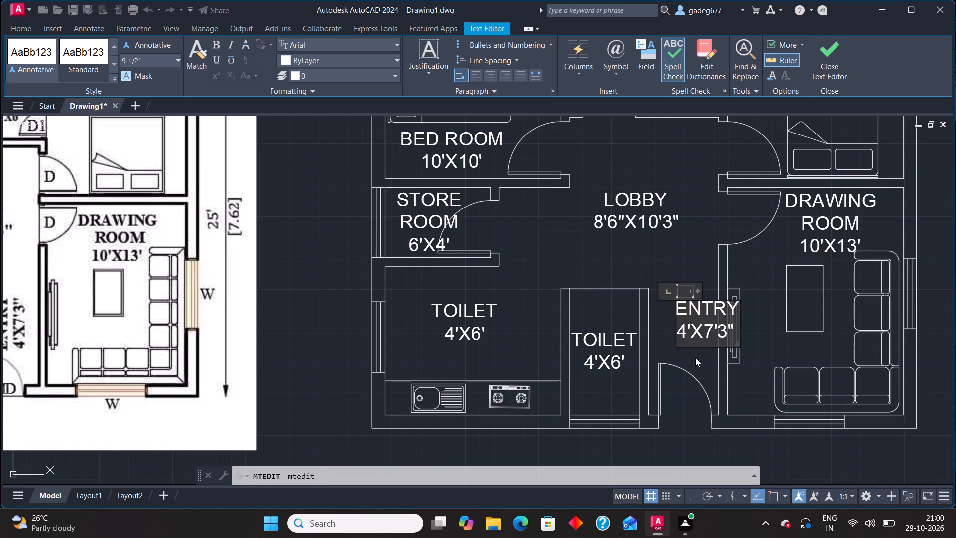
pyautogui.click(695, 358)
# Rotate the ENTRY 4'X7'3" label 90 degrees counterclockwise so it reads vertically upward.
pyautogui.click(714, 328)
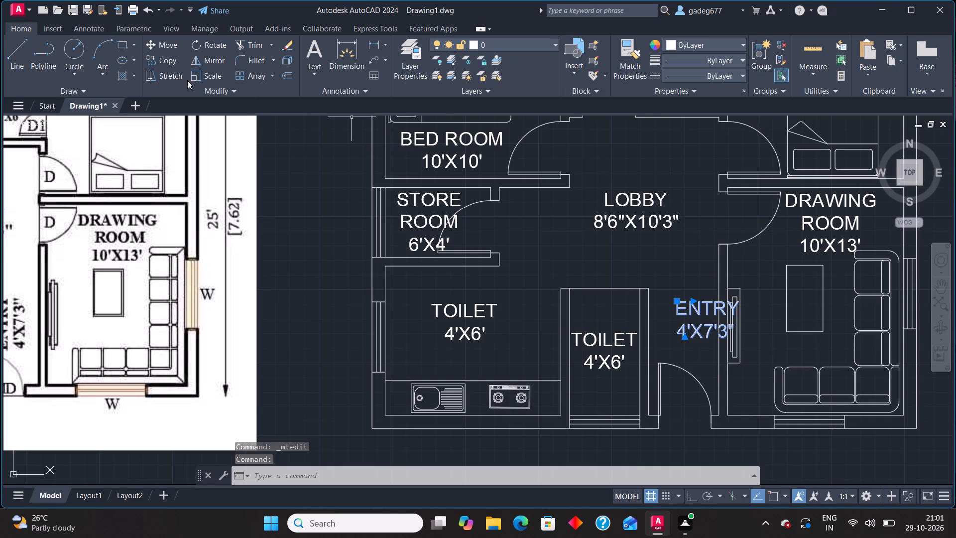
pyautogui.click(198, 46)
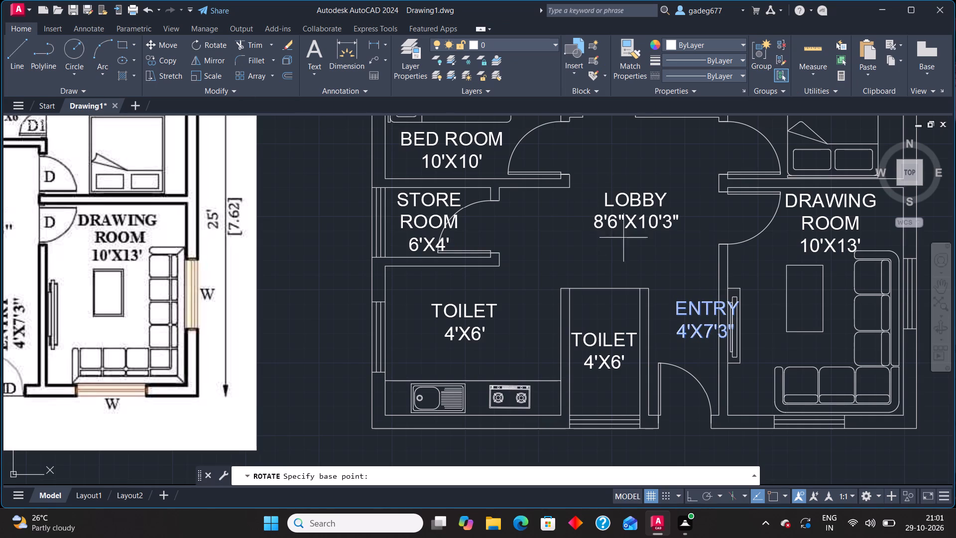
pyautogui.click(684, 310)
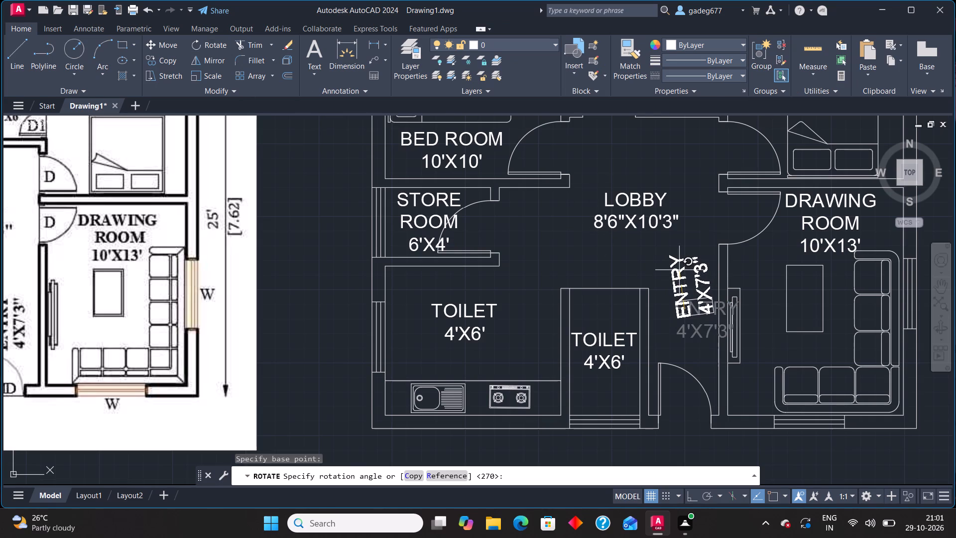
pyautogui.press('F8')
pyautogui.click(687, 259)
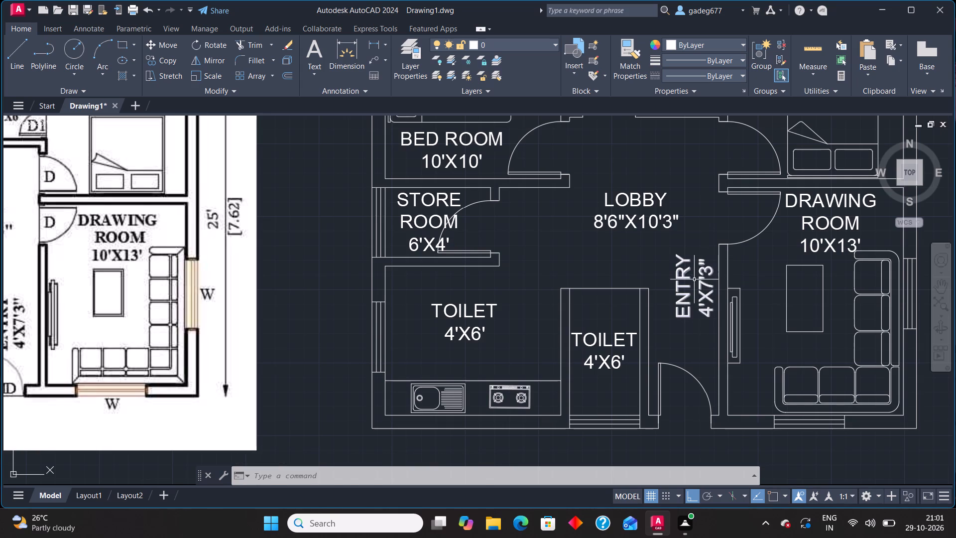
# Move the vertical ENTRY 4'X7'3" label down and slightly west so it sits between the passage walls above the main door.
pyautogui.click(694, 280)
pyautogui.click(680, 296)
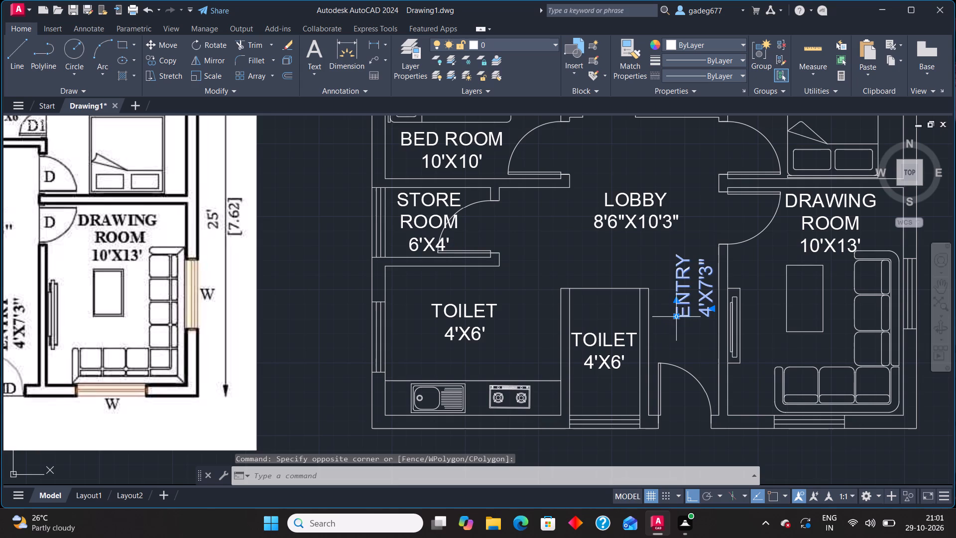
pyautogui.click(678, 316)
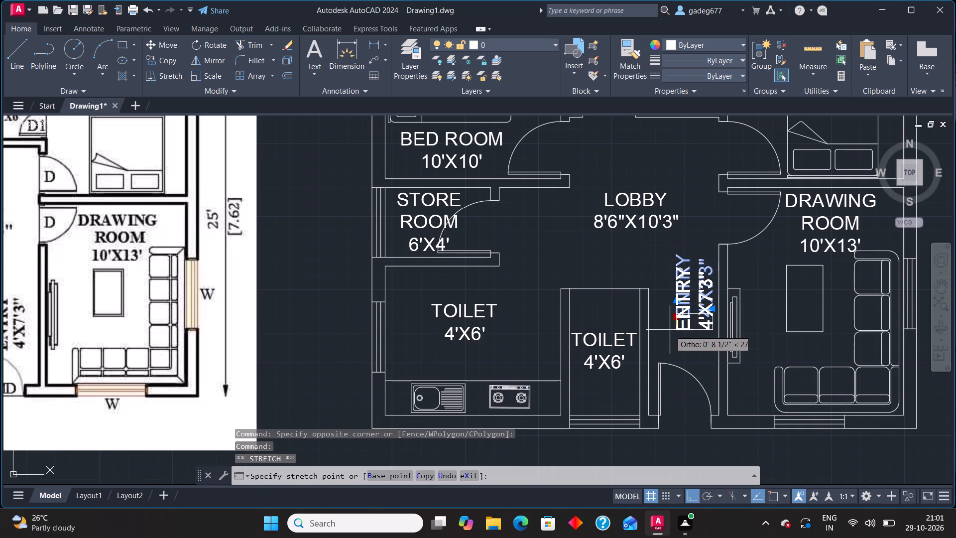
pyautogui.press('F8')
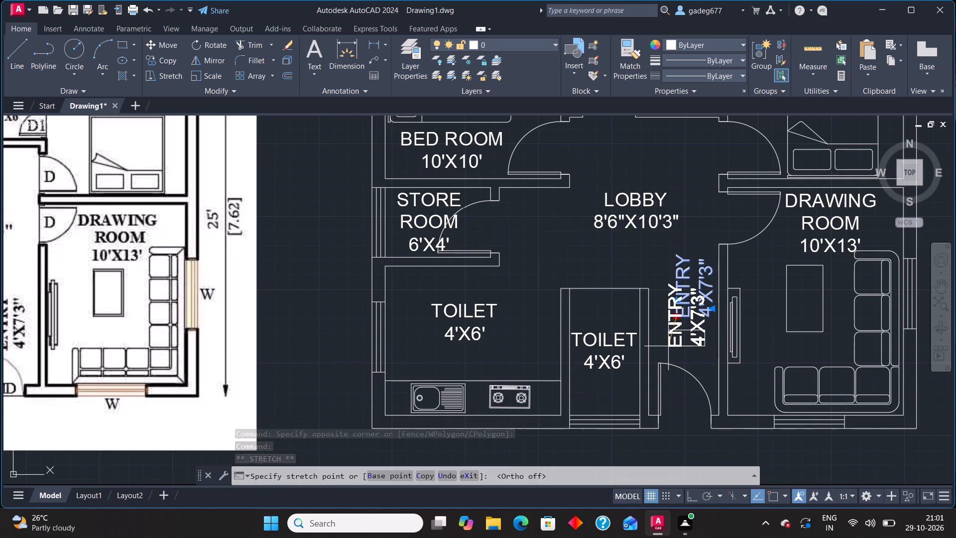
pyautogui.click(668, 347)
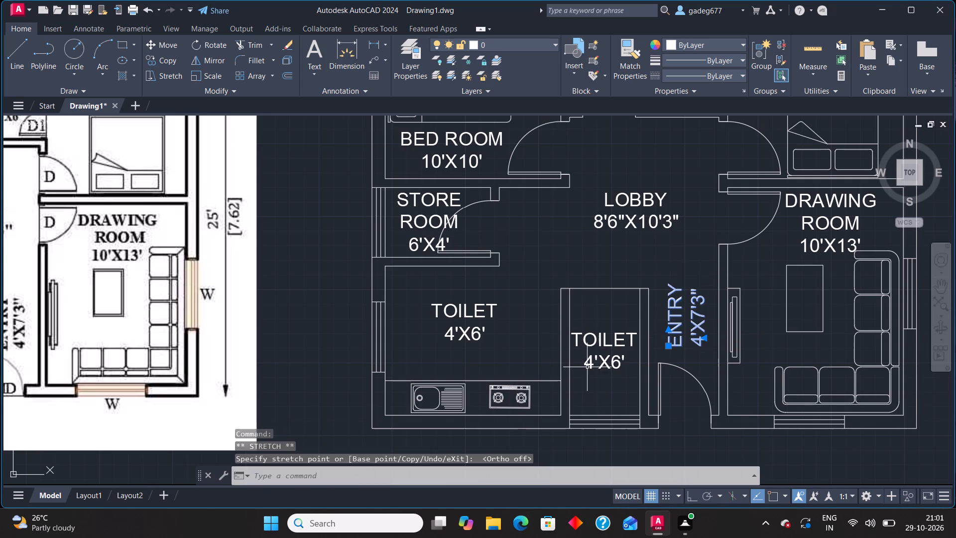
pyautogui.scroll(-2, 587, 368)
pyautogui.scroll(1, 570, 371)
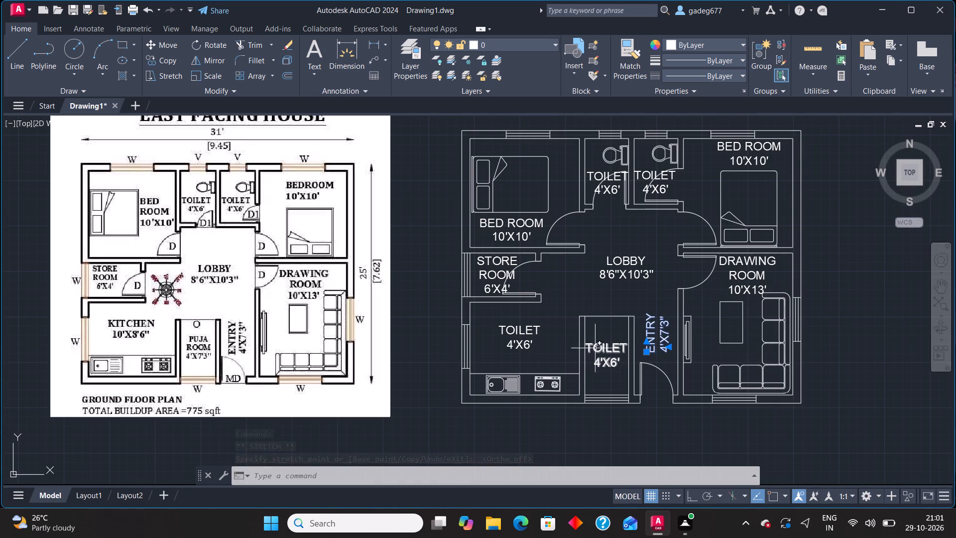
pyautogui.press('Escape')
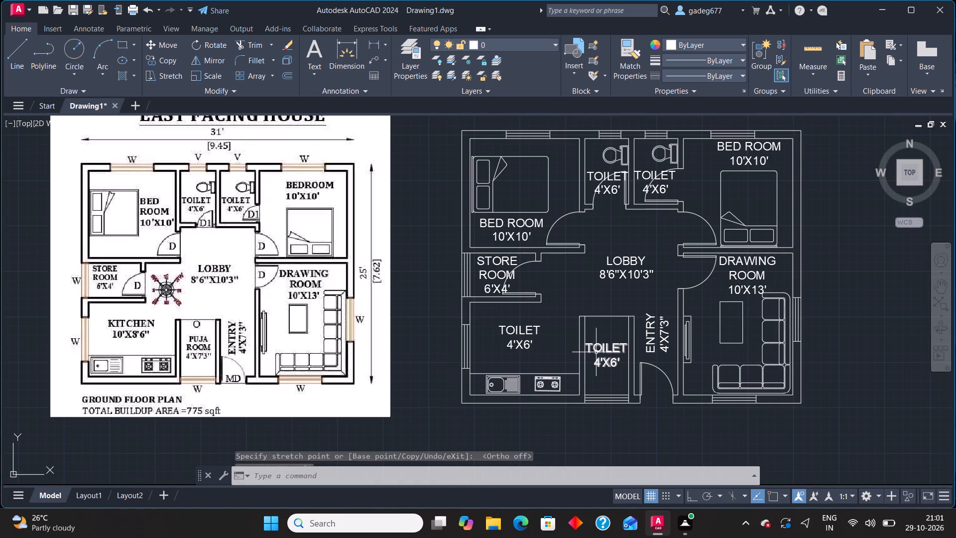
# Replace the TOILET 4'X6' label in the small room beside the entry passage with PUJA ROOM above 4'X7'3", on three lines.
pyautogui.doubleClick(605, 351)
pyautogui.click(619, 361)
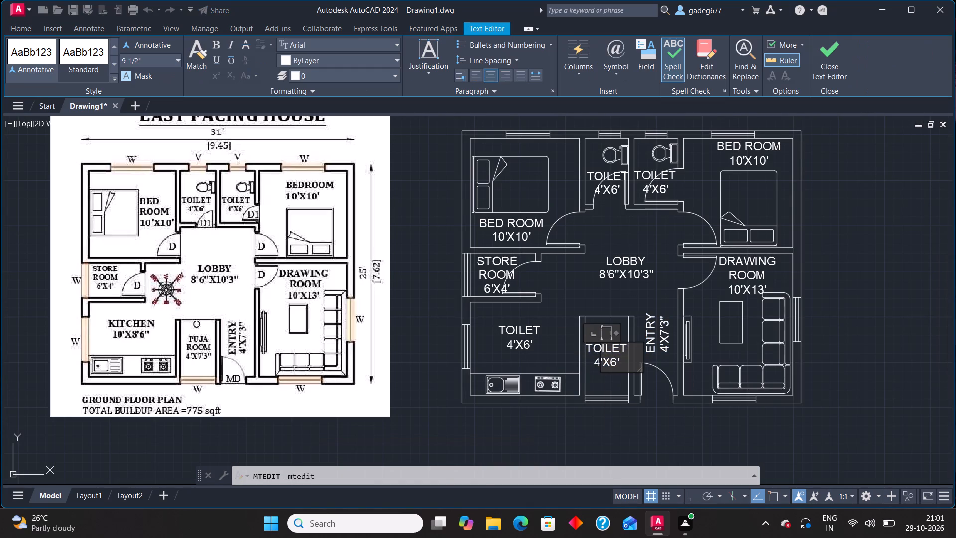
pyautogui.press('BackSpace')
pyautogui.press('BackSpace')
pyautogui.press('BackSpace')
pyautogui.press('BackSpace')
pyautogui.press('BackSpace')
pyautogui.press('BackSpace')
pyautogui.press('BackSpace')
pyautogui.press('BackSpace')
pyautogui.press('BackSpace')
pyautogui.press('BackSpace')
pyautogui.press('BackSpace')
pyautogui.press('BackSpace')
pyautogui.press('BackSpace')
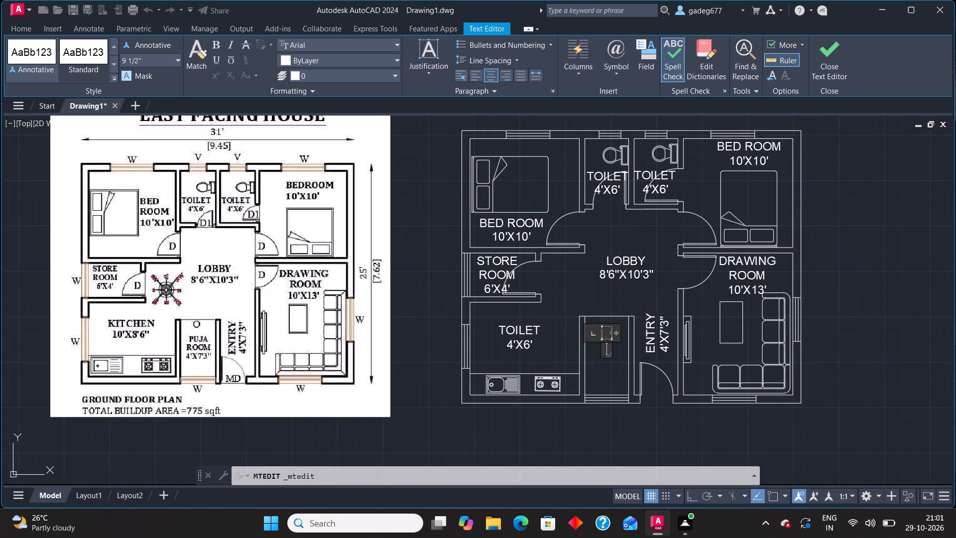
pyautogui.write('PUJA')
pyautogui.press('space')
pyautogui.press('Return')
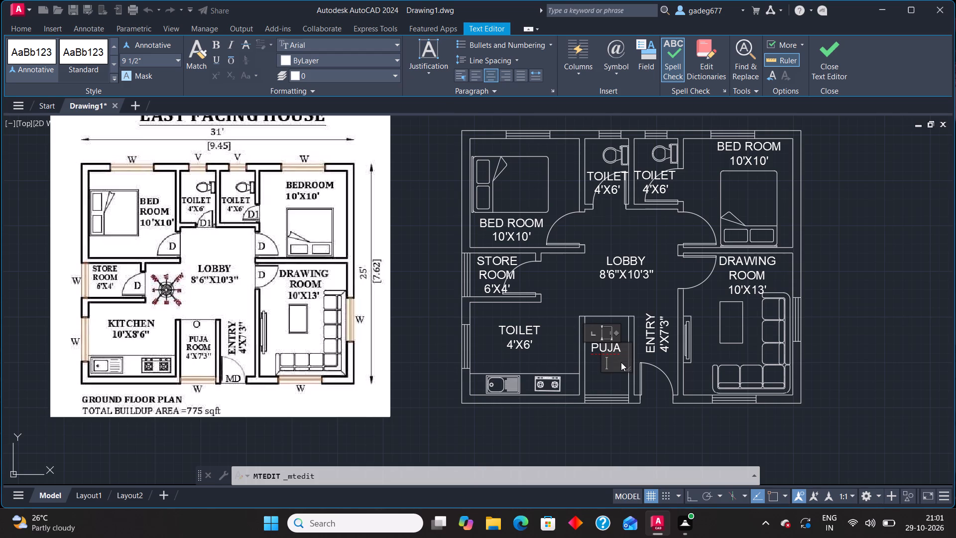
pyautogui.write('ROOM')
pyautogui.press('Return')
pyautogui.press('4')
pyautogui.press("'")
pyautogui.press('x')
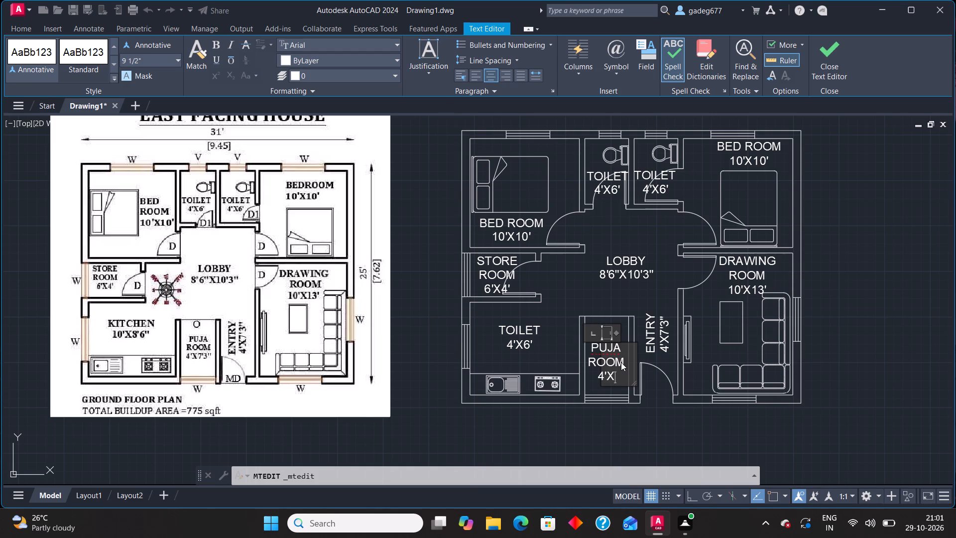
pyautogui.write("7'")
pyautogui.write('3"')
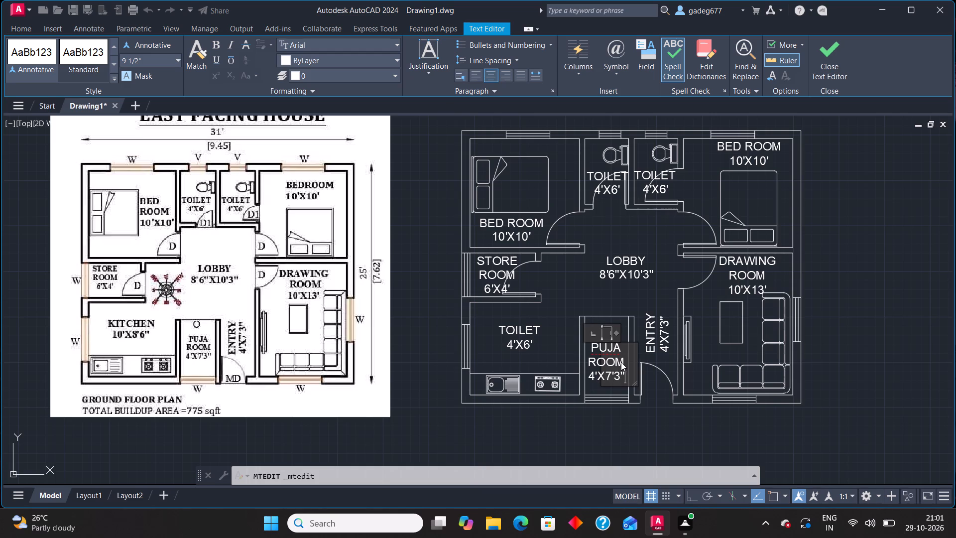
pyautogui.click(623, 414)
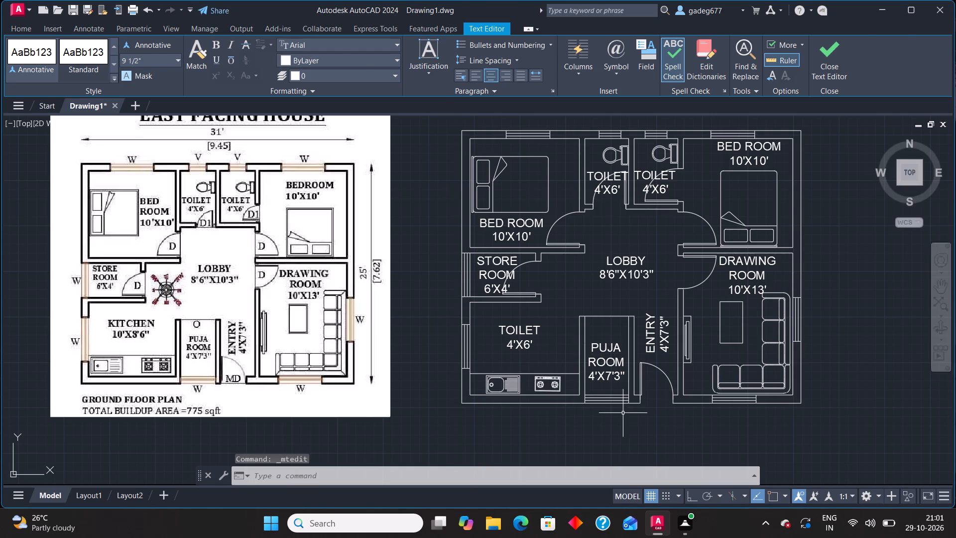
# Replace the TOILET 4'X6' label above the sink and stove counter with KITCHEN above 10'X8'6".
pyautogui.doubleClick(522, 337)
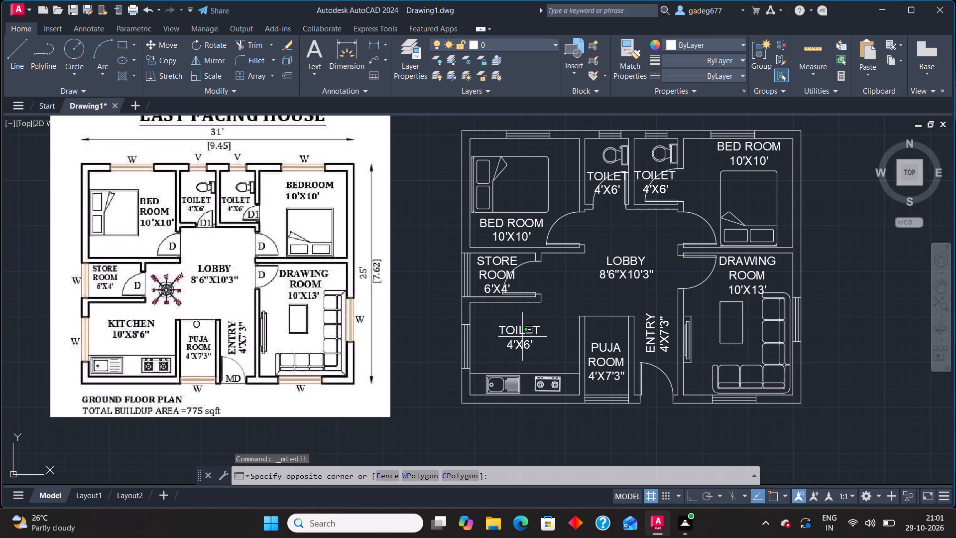
pyautogui.click(495, 324)
pyautogui.doubleClick(518, 340)
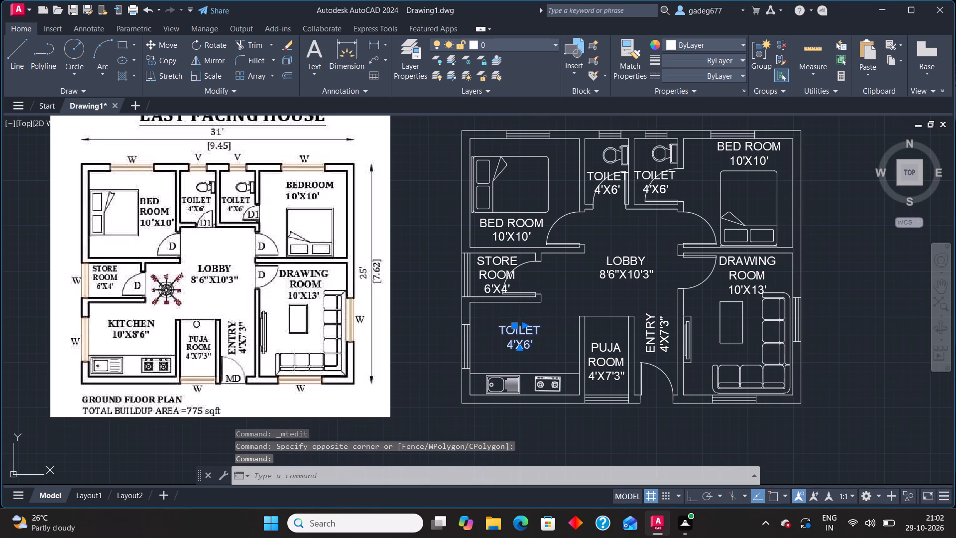
pyautogui.click(535, 347)
pyautogui.click(535, 347)
pyautogui.click(533, 342)
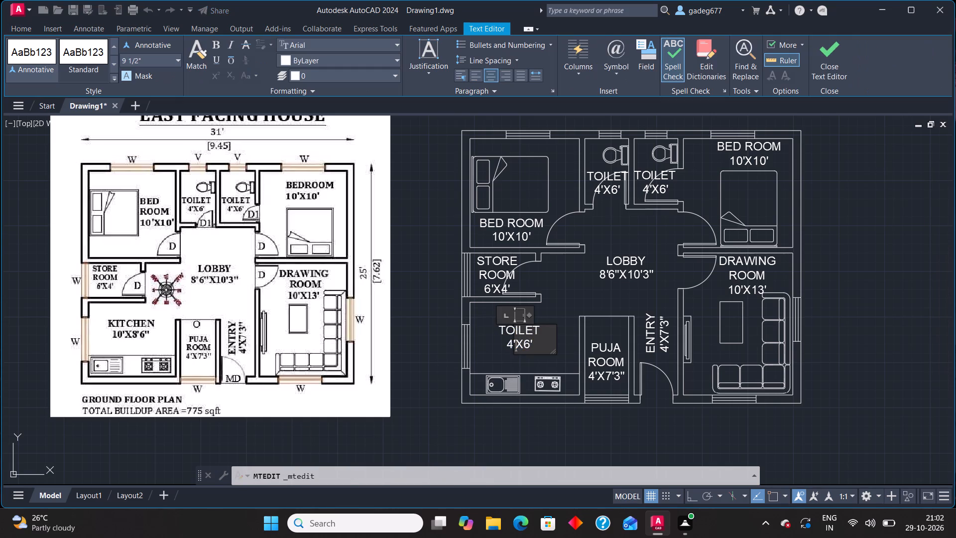
pyautogui.click(533, 342)
pyautogui.click(532, 342)
pyautogui.press('Right')
pyautogui.press('Right')
pyautogui.press('Right')
pyautogui.press('BackSpace')
pyautogui.press('BackSpace')
pyautogui.press('BackSpace')
pyautogui.press('BackSpace')
pyautogui.press('BackSpace')
pyautogui.press('BackSpace')
pyautogui.press('BackSpace')
pyautogui.press('BackSpace')
pyautogui.press('BackSpace')
pyautogui.press('BackSpace')
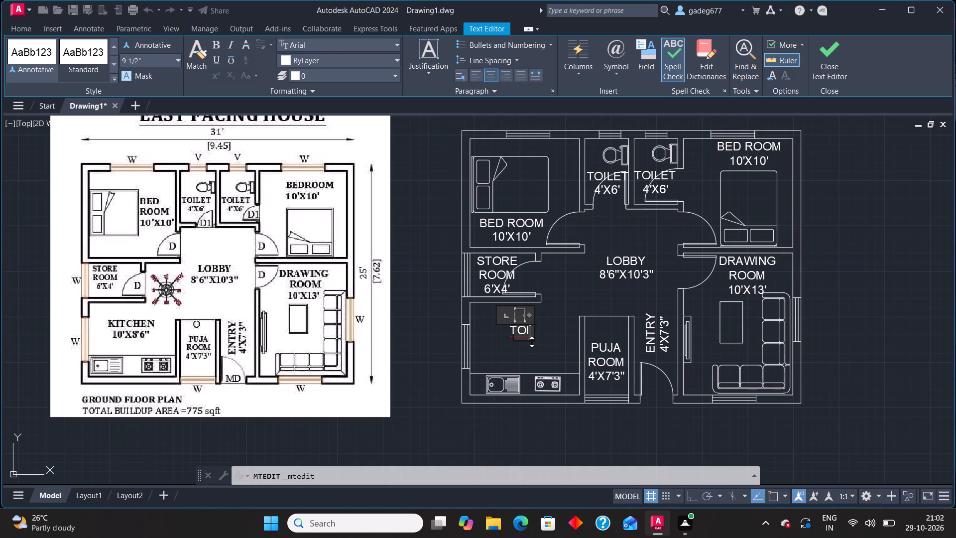
pyautogui.press('BackSpace')
pyautogui.press('BackSpace')
pyautogui.press('BackSpace')
pyautogui.write('KITCHEN')
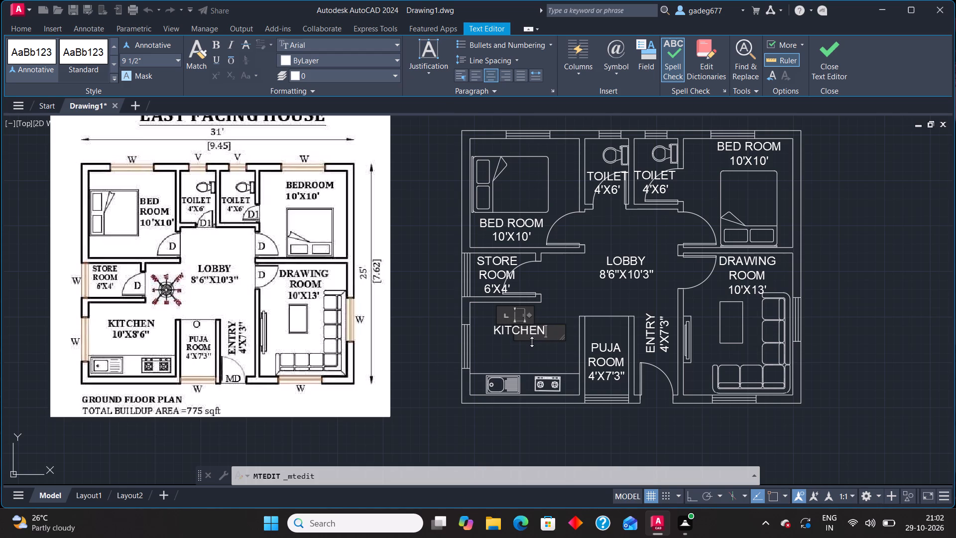
pyautogui.press('Return')
pyautogui.write("10'")
pyautogui.press('x')
pyautogui.write("8'")
pyautogui.write('6"')
pyautogui.click(567, 308)
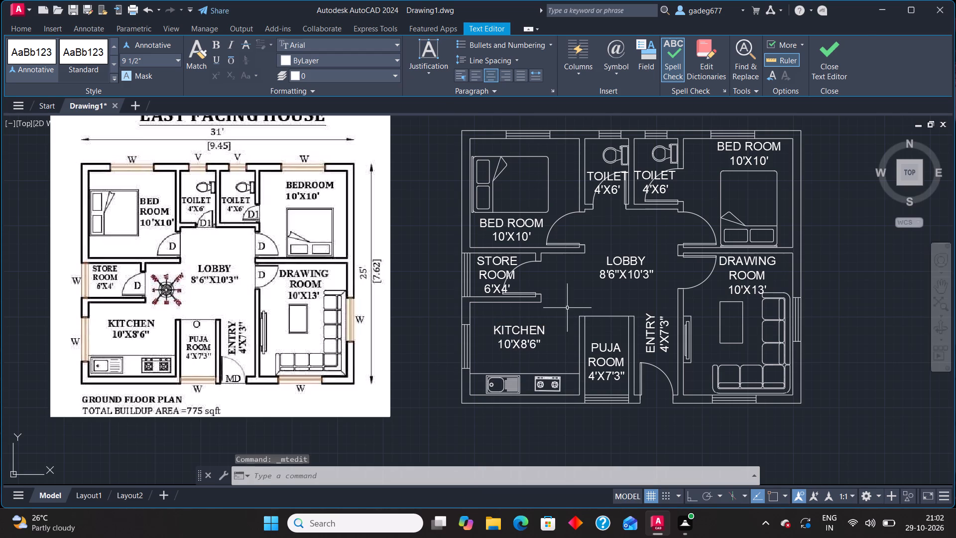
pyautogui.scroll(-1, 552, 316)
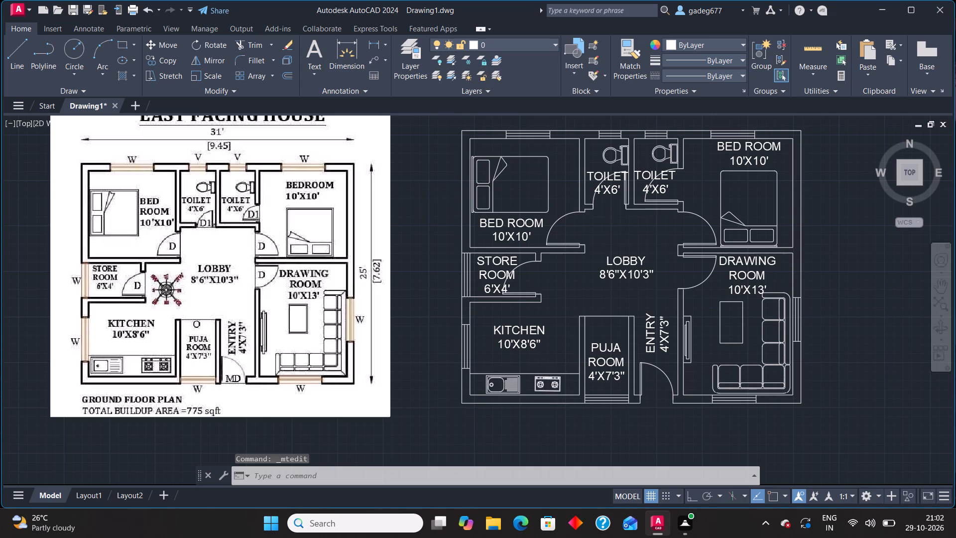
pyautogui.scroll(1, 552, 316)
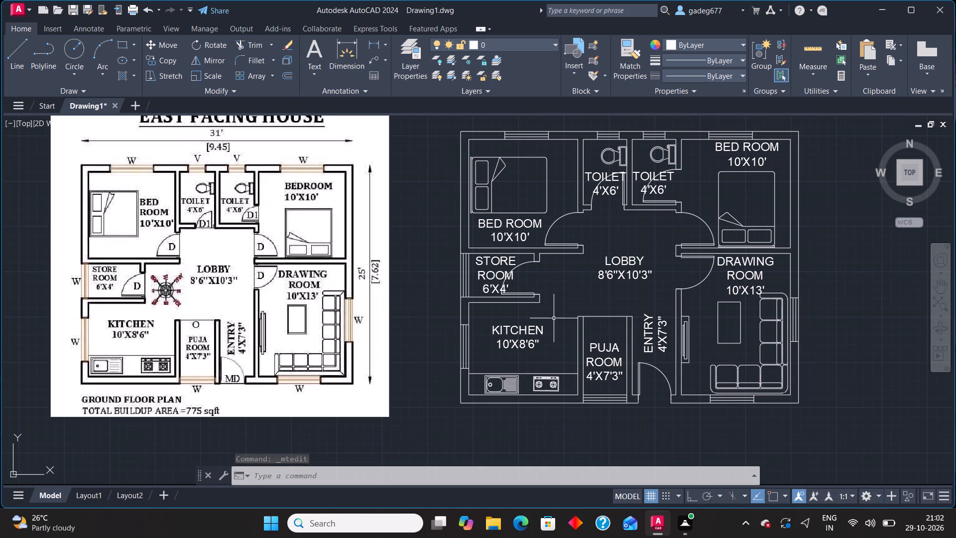
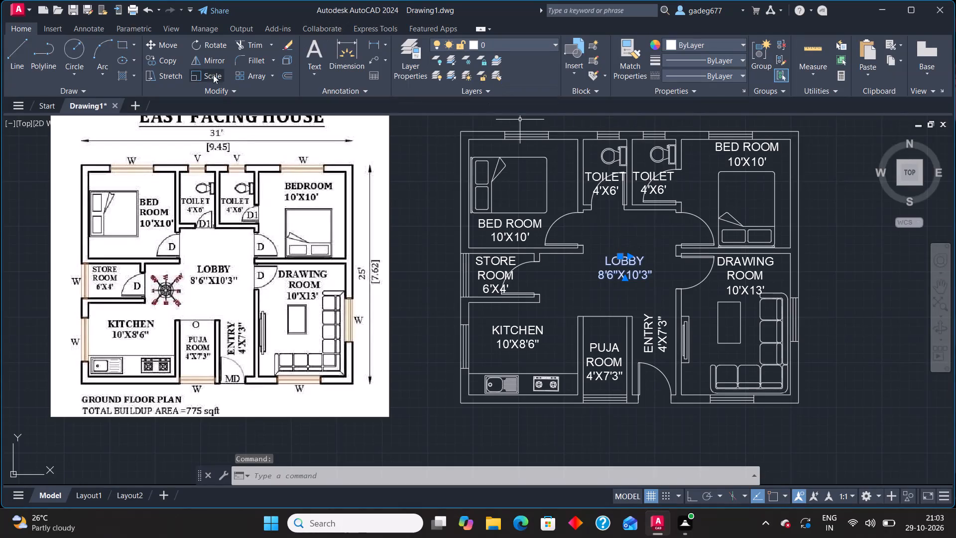
# Copy the LOBBY 8'6"X10'3" label to the doorway of the bedroom above the store room.
pyautogui.click(160, 66)
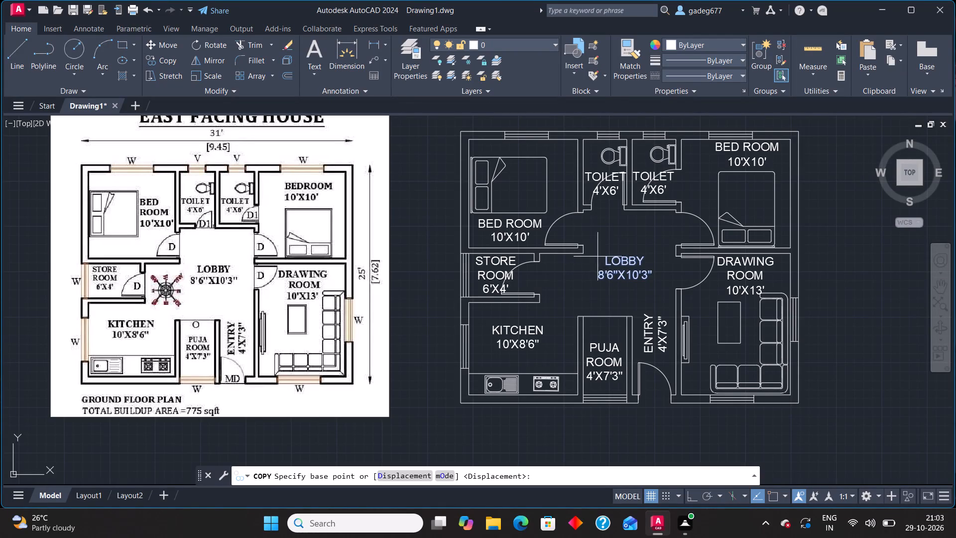
pyautogui.click(625, 273)
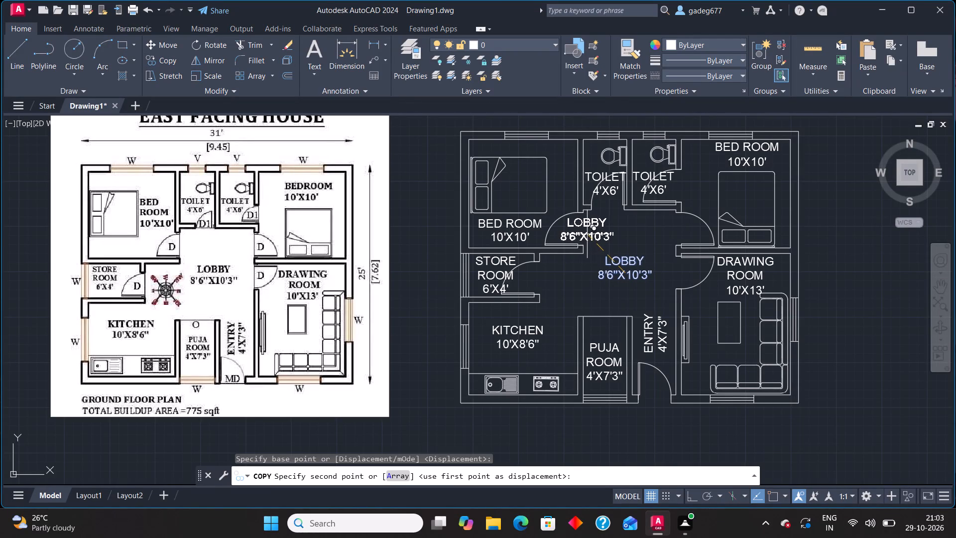
pyautogui.click(587, 235)
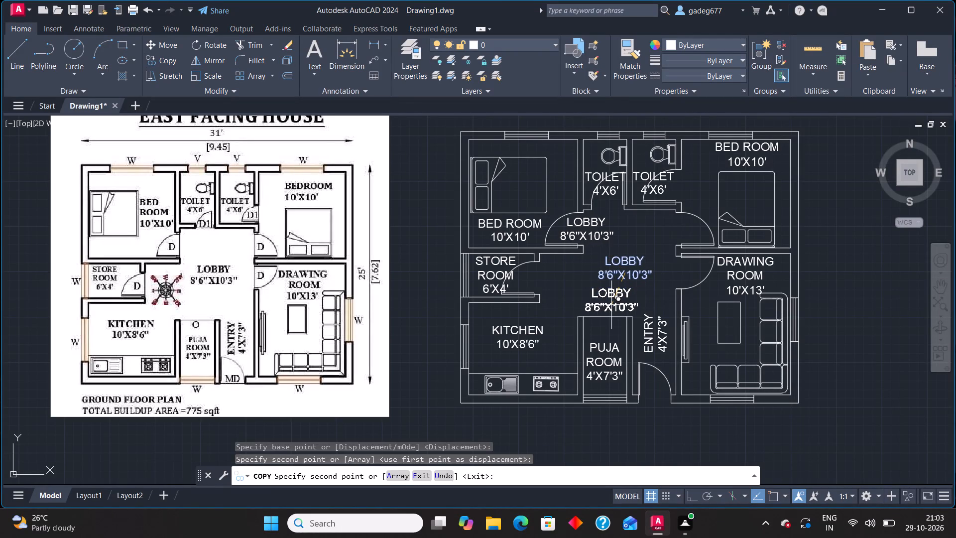
pyautogui.press('Escape')
# Replace the whole text of the copied lobby label at the bedroom doorway with the door tag D.
pyautogui.doubleClick(579, 231)
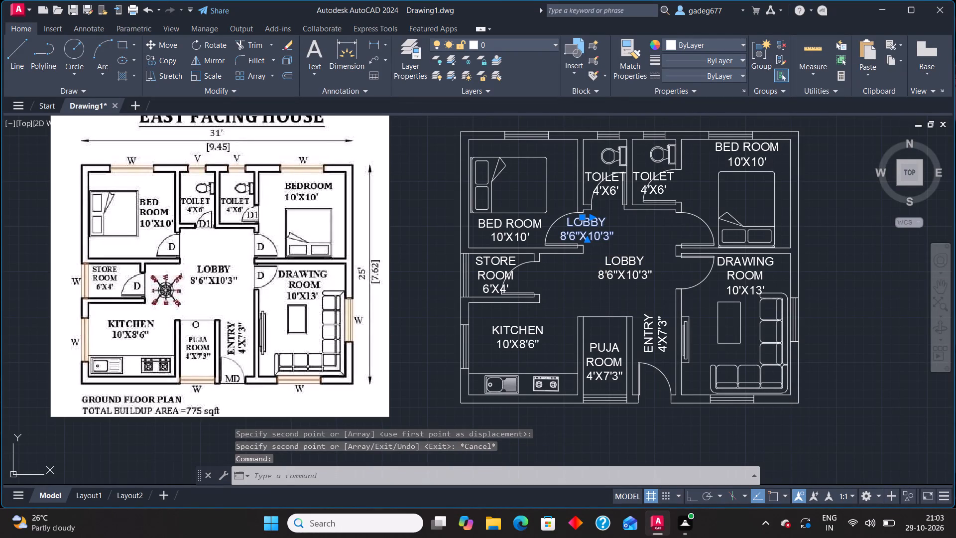
pyautogui.click(613, 235)
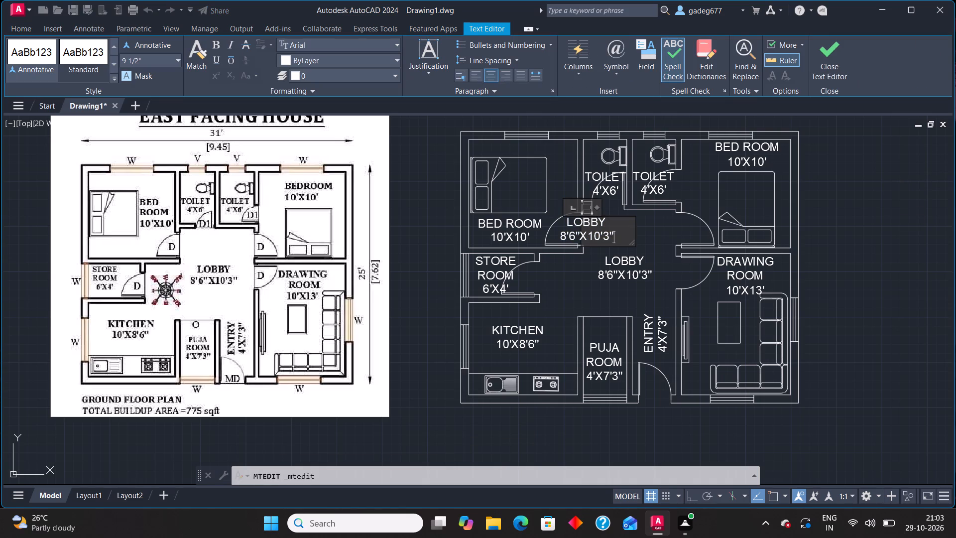
pyautogui.press('BackSpace')
pyautogui.press('BackSpace')
pyautogui.press('BackSpace')
pyautogui.press('BackSpace')
pyautogui.press('BackSpace')
pyautogui.press('BackSpace')
pyautogui.press('BackSpace')
pyautogui.press('BackSpace')
pyautogui.press('BackSpace')
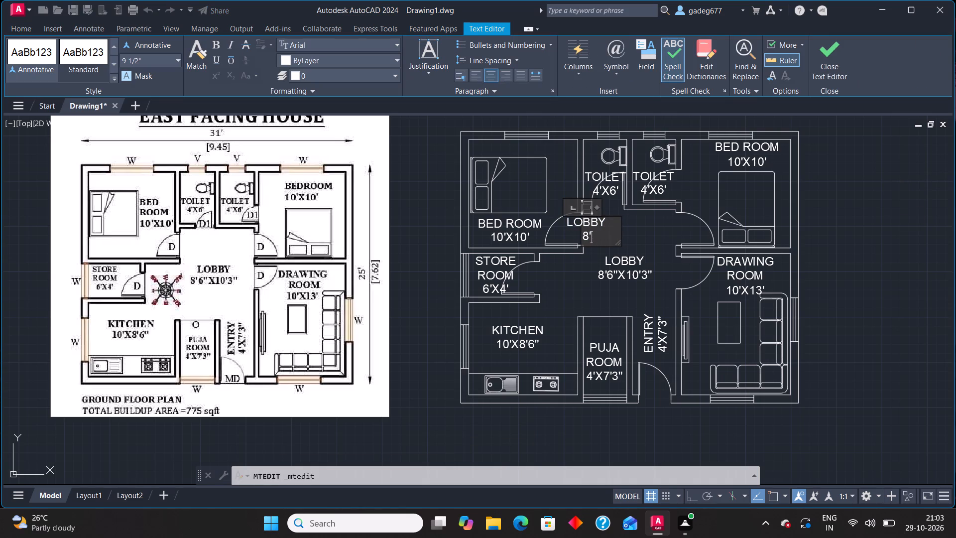
pyautogui.press('BackSpace')
pyautogui.press('BackSpace')
pyautogui.press('BackSpace')
pyautogui.press('BackSpace')
pyautogui.press('BackSpace')
pyautogui.press('BackSpace')
pyautogui.press('BackSpace')
pyautogui.press('BackSpace')
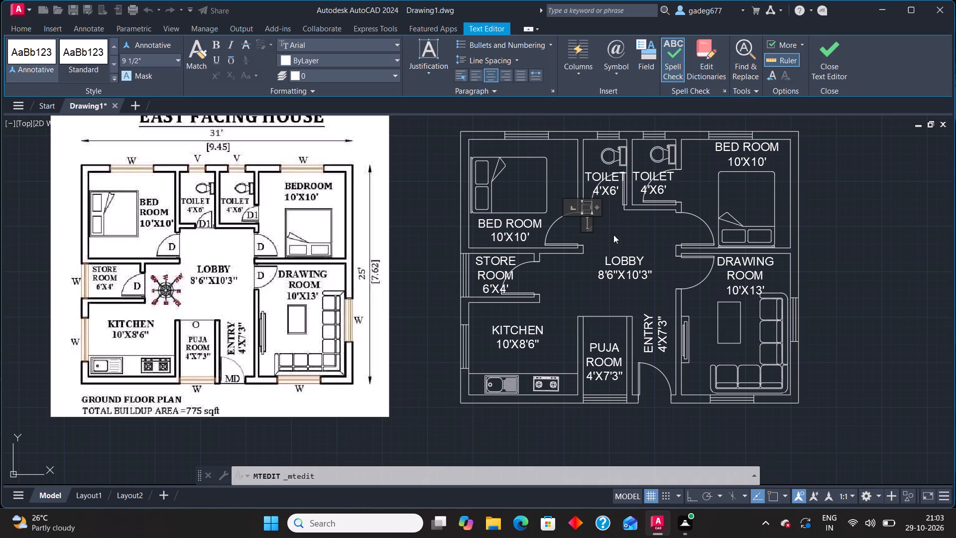
pyautogui.press('d')
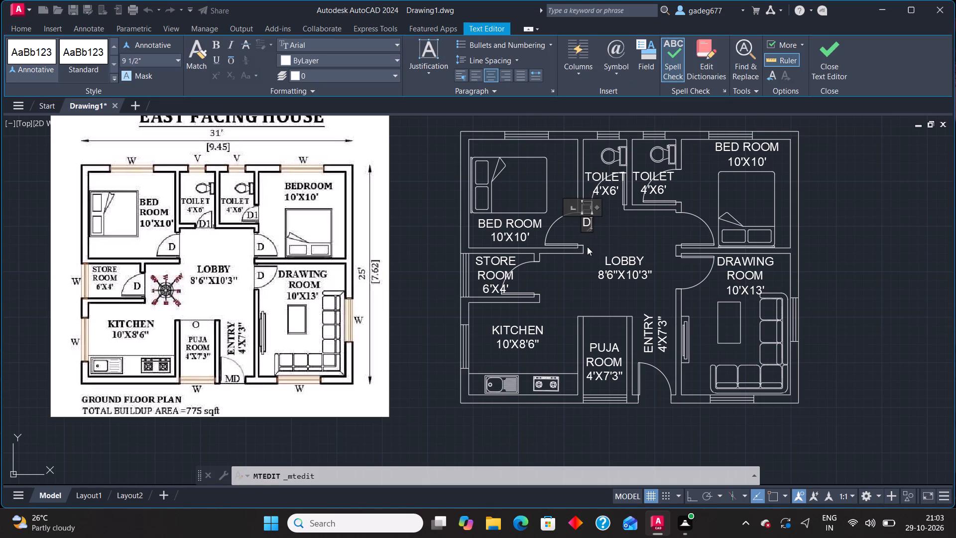
pyautogui.click(618, 251)
# Move the D tag into the door swing of the bedroom above the store room.
pyautogui.click(589, 225)
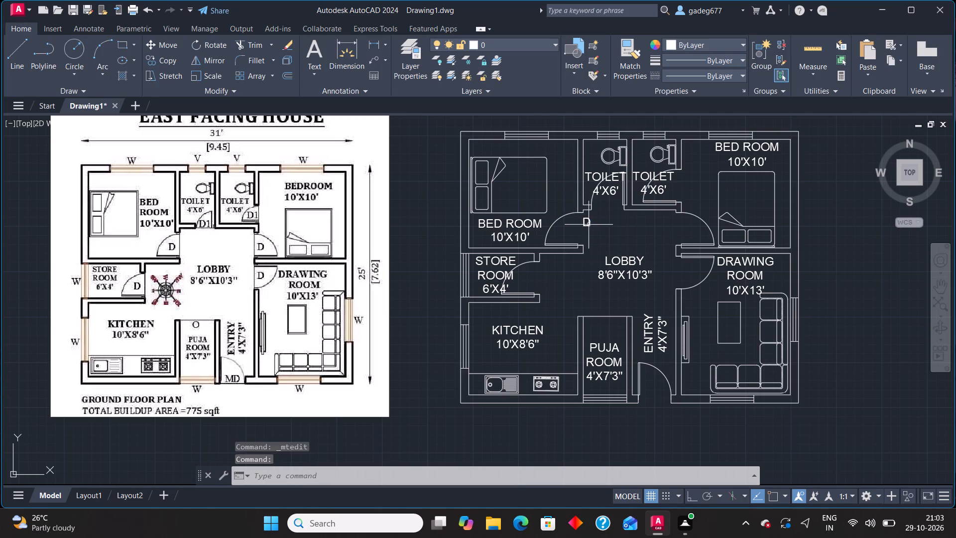
pyautogui.click(171, 45)
pyautogui.scroll(2, 588, 207)
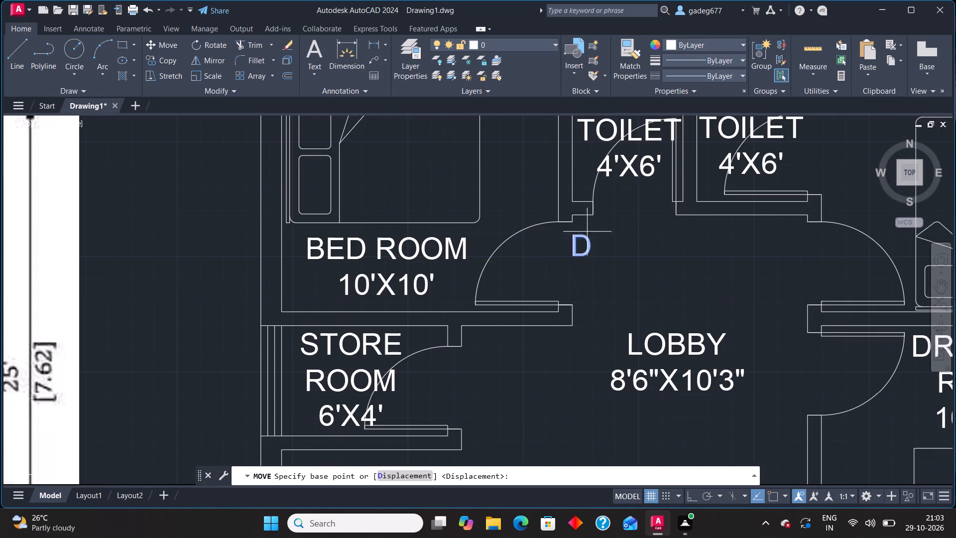
pyautogui.click(585, 246)
pyautogui.click(563, 259)
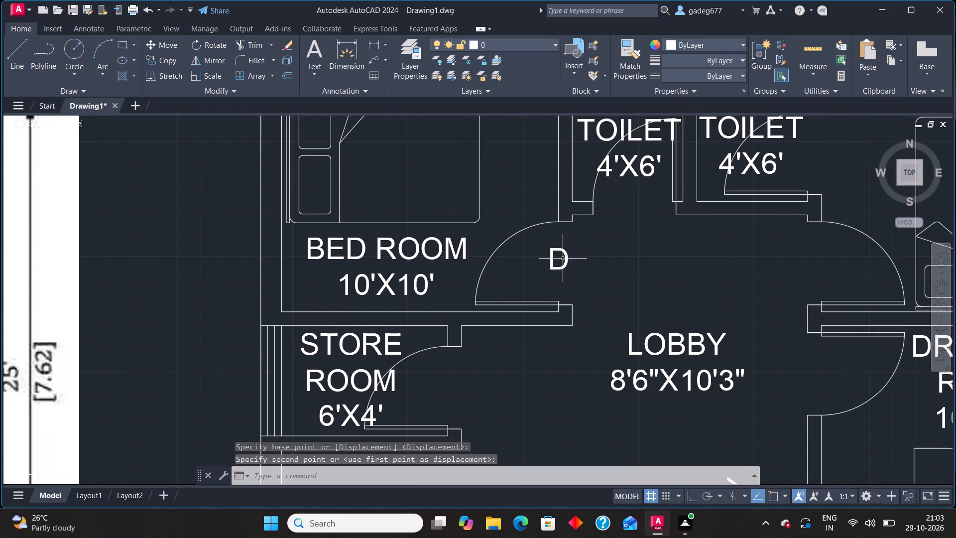
# Copy the D tag to the store room, main entry, both toilet, second bedroom and drawing room doors.
pyautogui.scroll(-2, 574, 260)
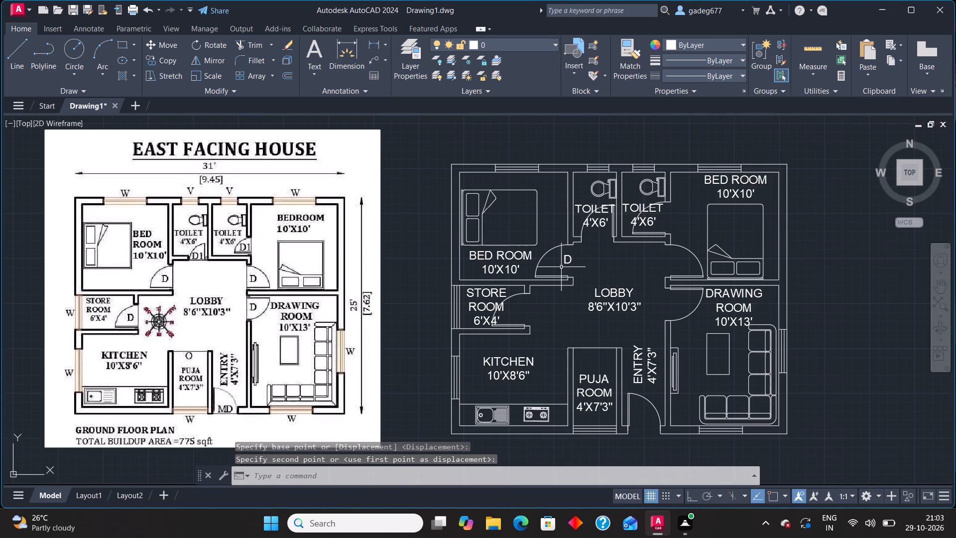
pyautogui.click(566, 262)
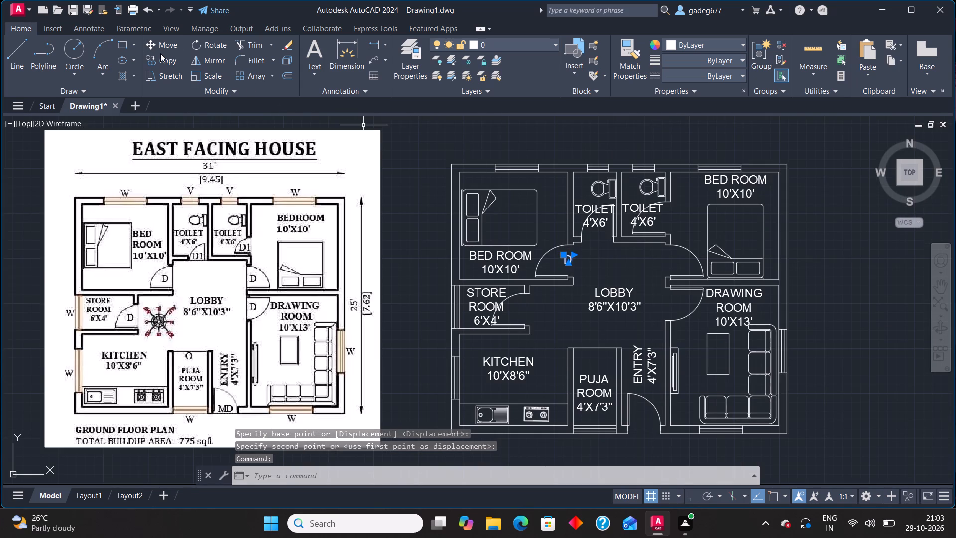
pyautogui.click(158, 58)
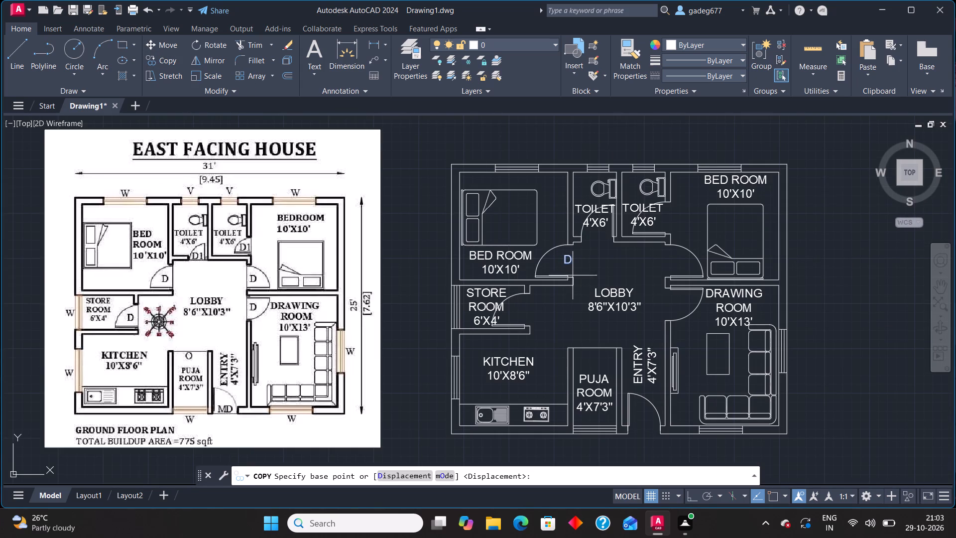
pyautogui.click(564, 259)
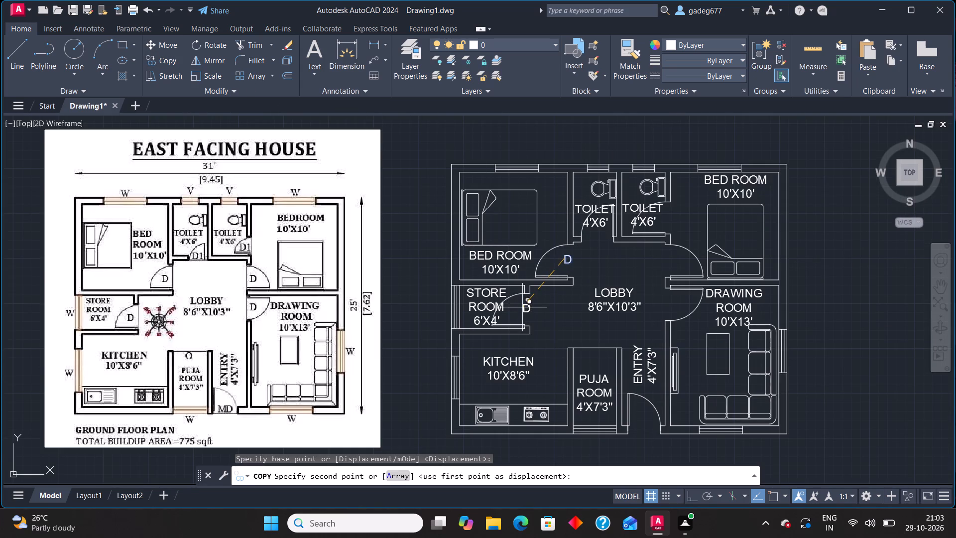
pyautogui.click(520, 309)
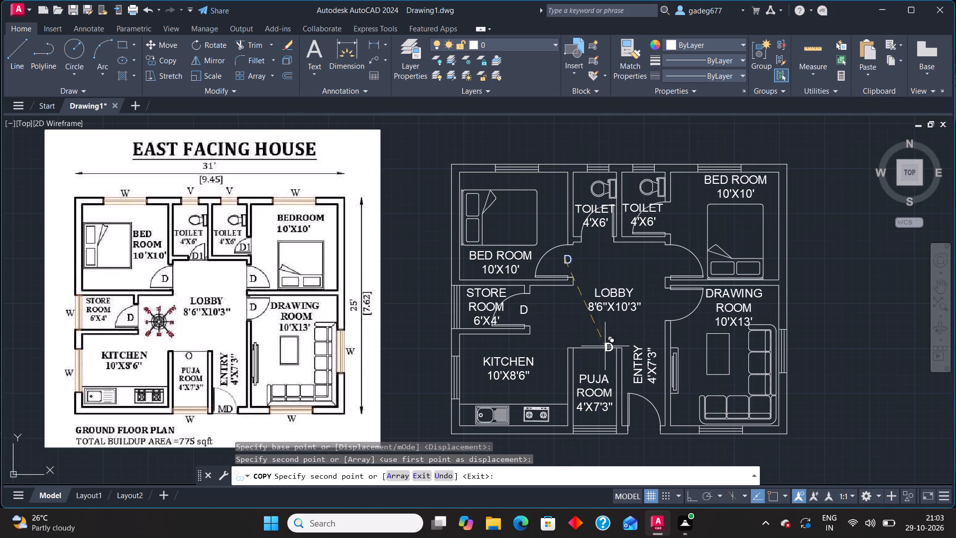
pyautogui.click(640, 420)
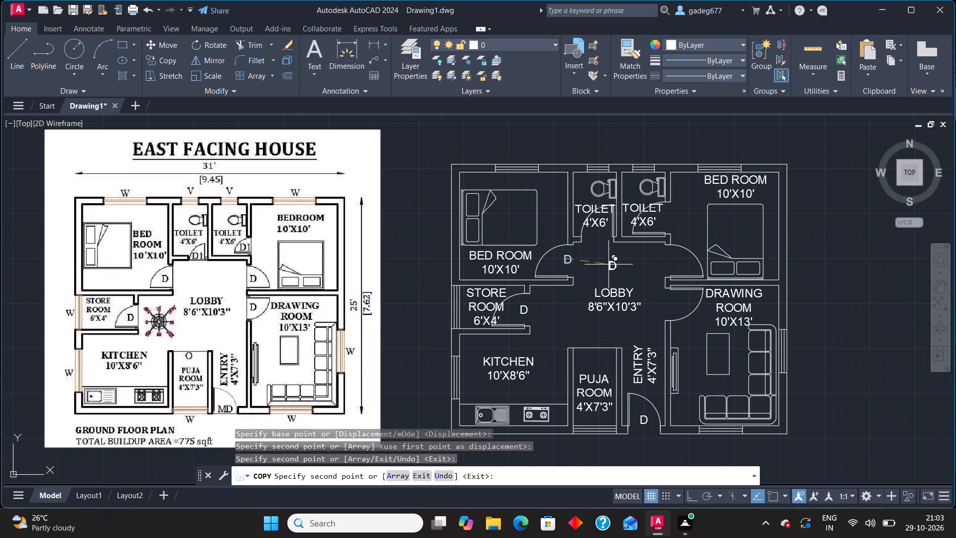
pyautogui.click(594, 236)
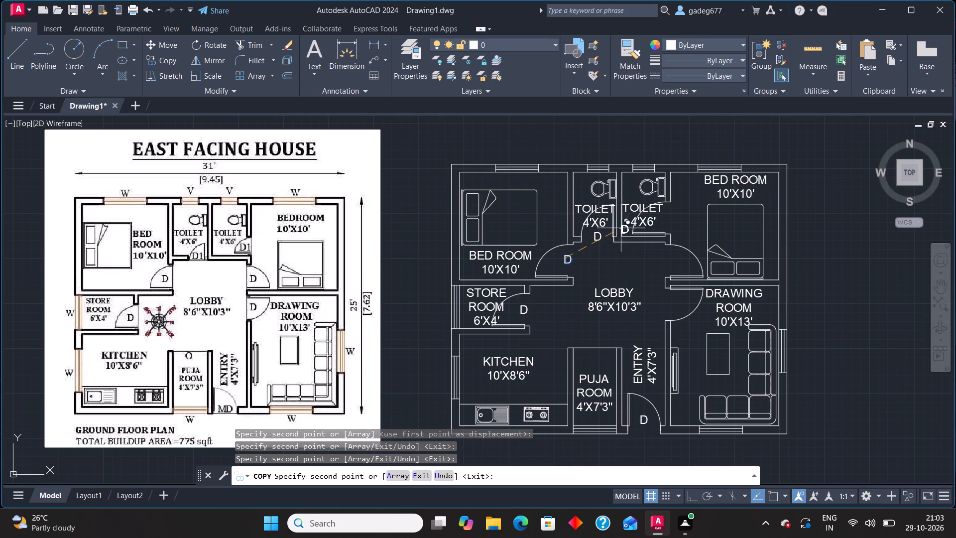
pyautogui.click(664, 219)
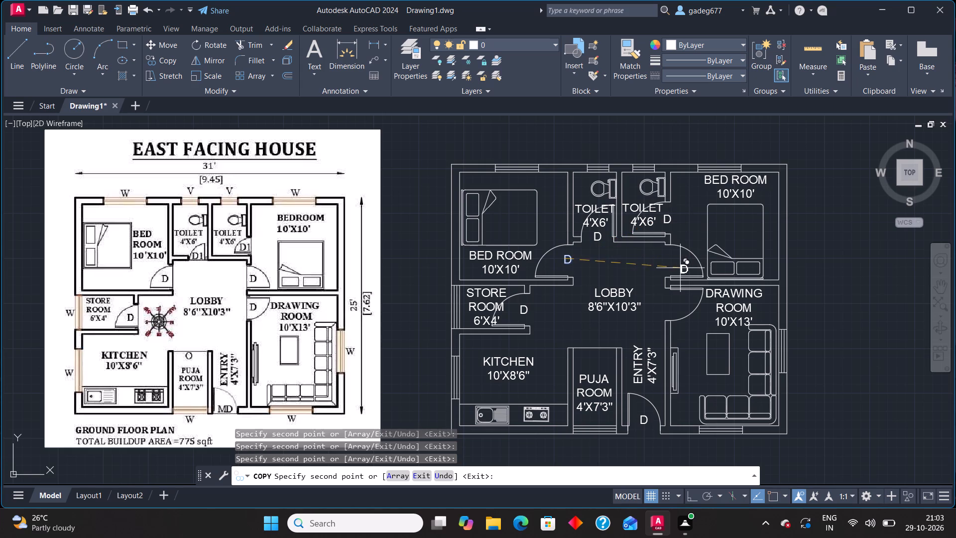
pyautogui.click(672, 260)
pyautogui.click(671, 303)
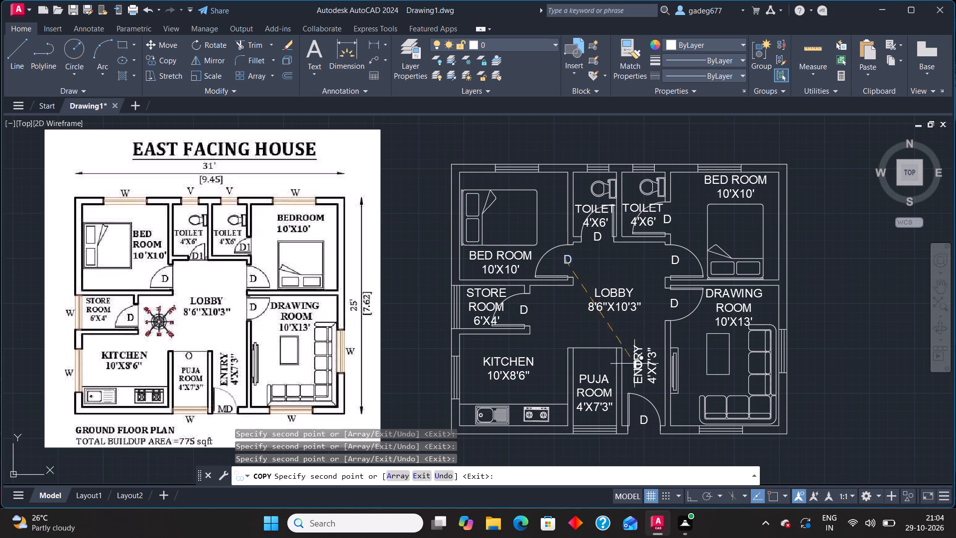
pyautogui.press('Escape')
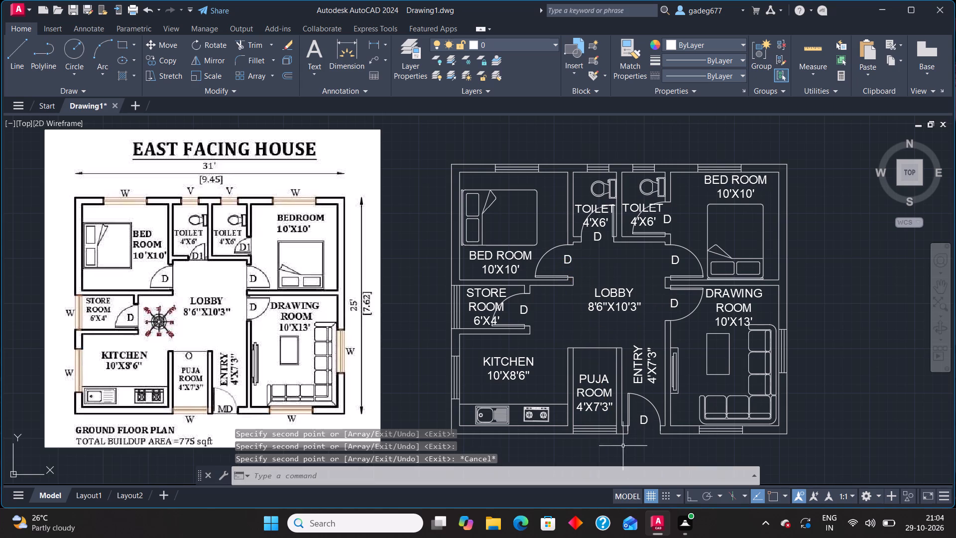
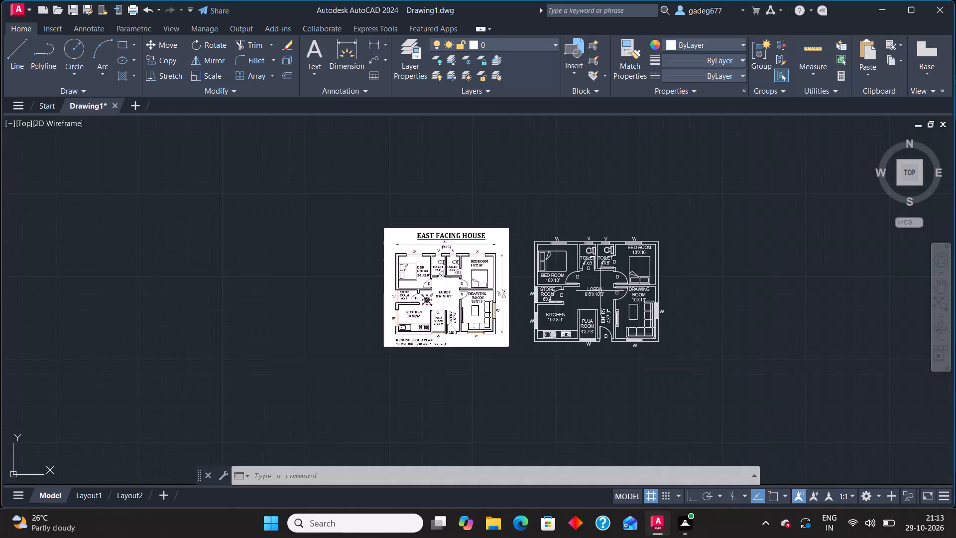
# Examine the door, window and ventilator tags across the drawn floor plan against the reference image.
pyautogui.scroll(3, 604, 308)
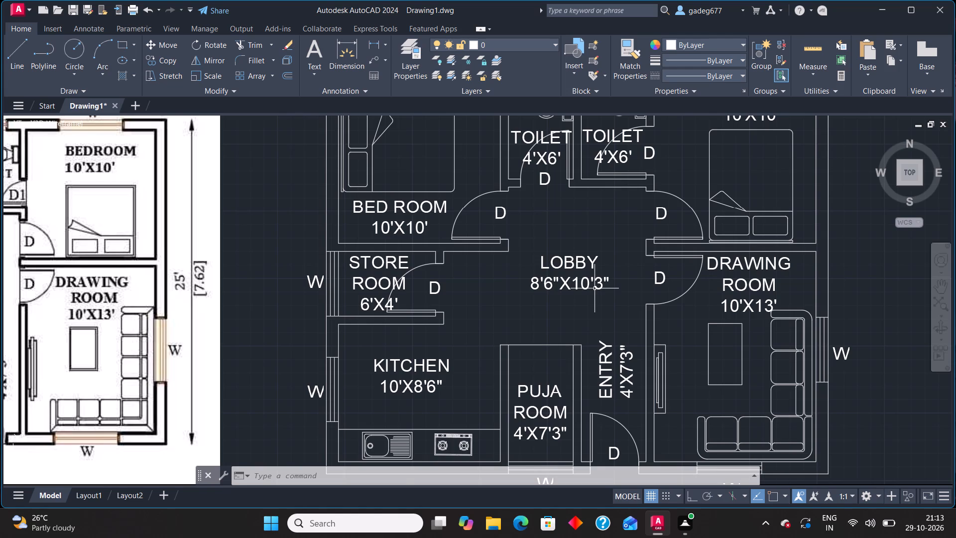
pyautogui.scroll(-2, 657, 156)
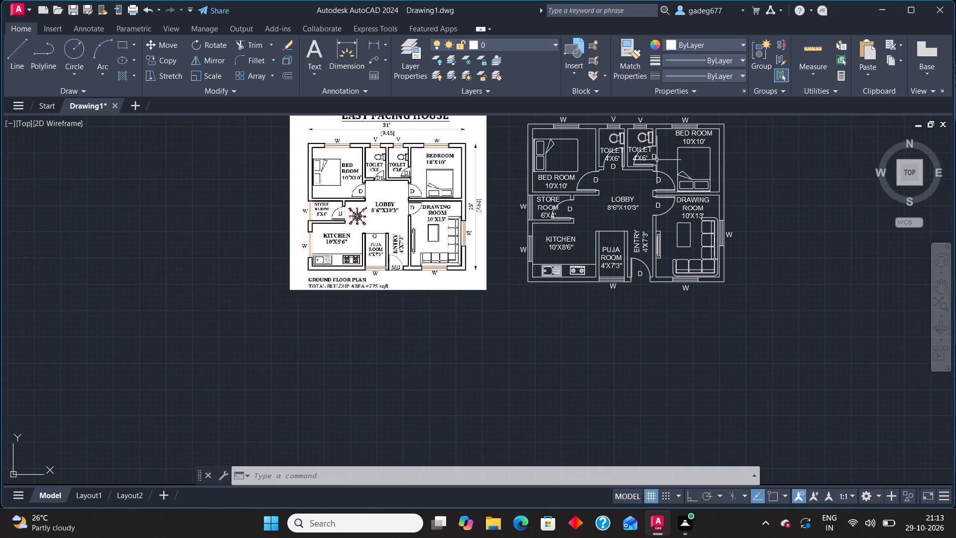
pyautogui.moveTo(675, 161); pyautogui.dragTo(657, 230, button='middle')
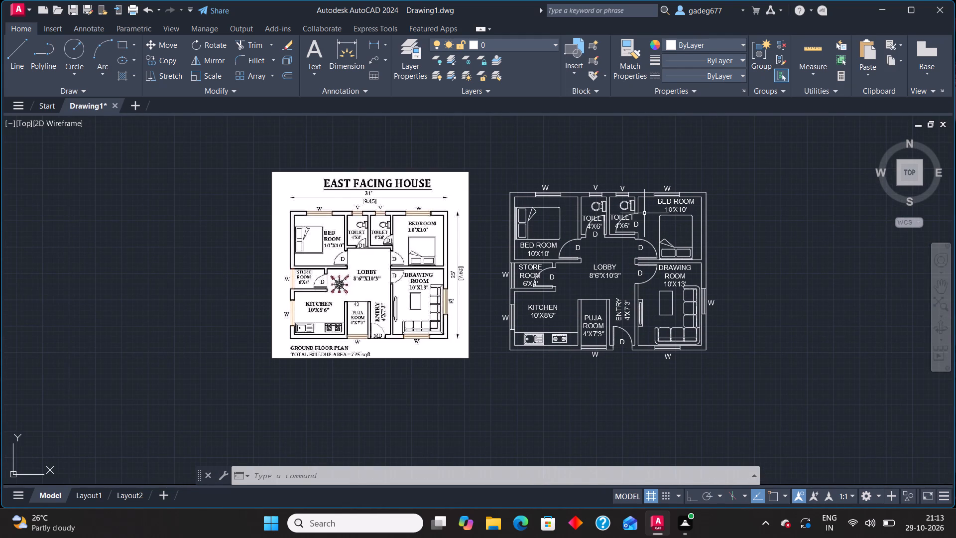
pyautogui.scroll(2, 583, 198)
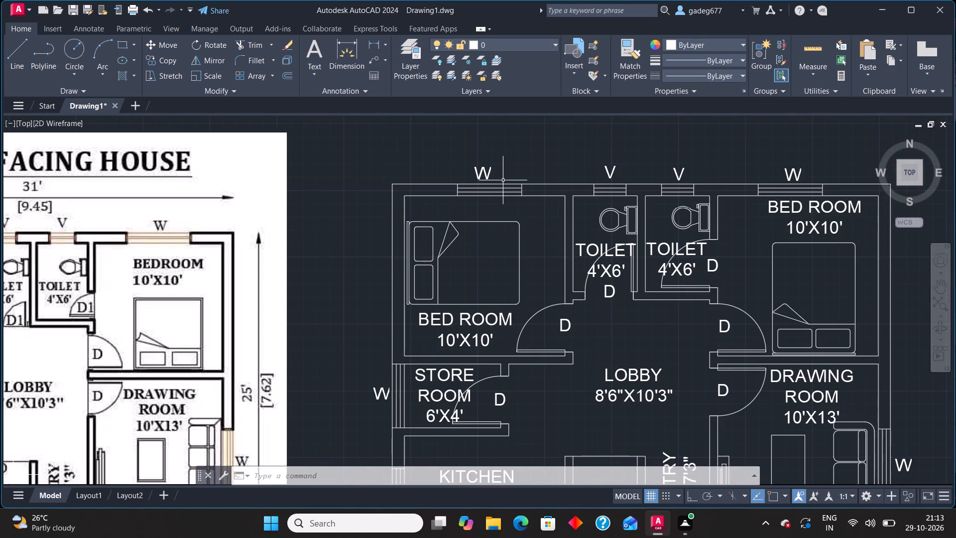
pyautogui.click(503, 180)
pyautogui.click(499, 213)
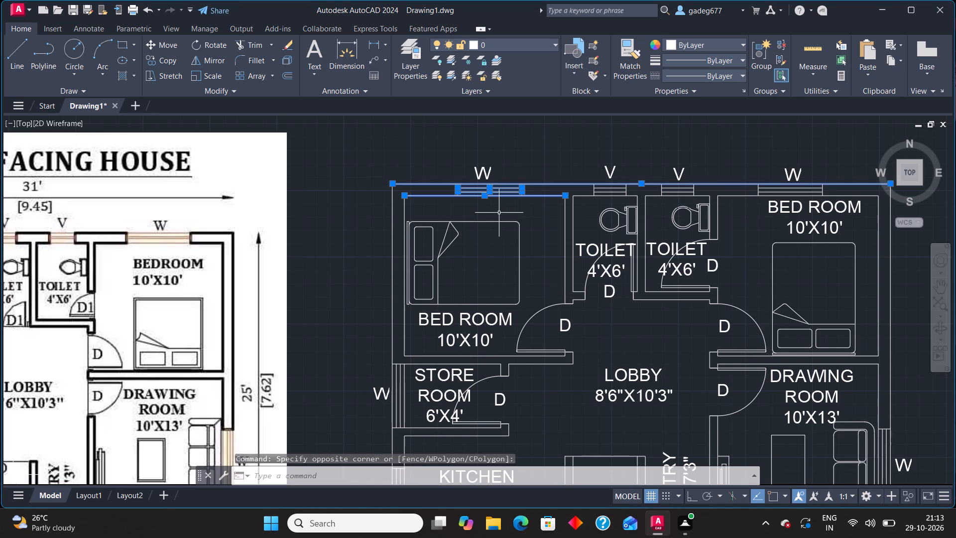
pyautogui.press('Escape')
# Delete the EAST FACING HOUSE reference image beside the floor plan and the leftover line along its lower edge.
pyautogui.scroll(-1, 563, 223)
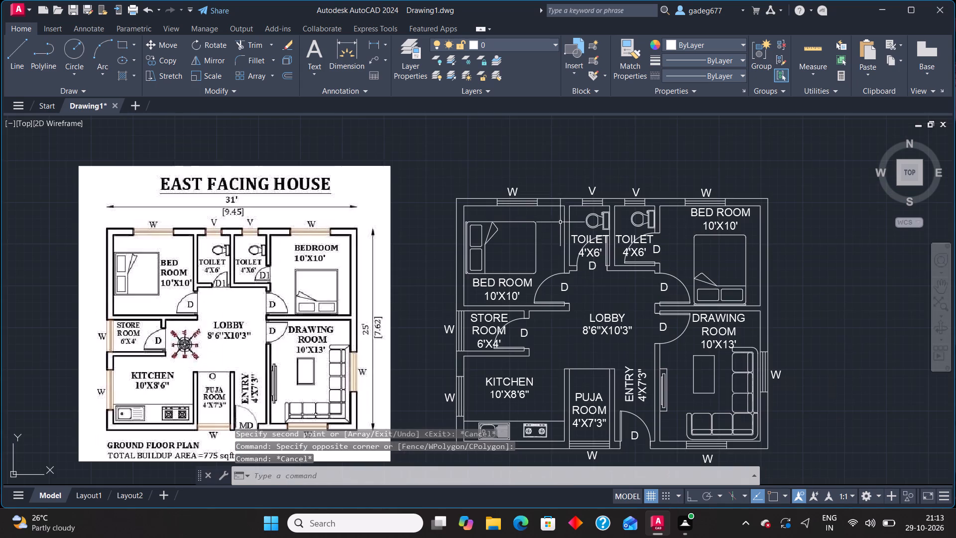
pyautogui.moveTo(600, 297); pyautogui.dragTo(584, 257, button='middle')
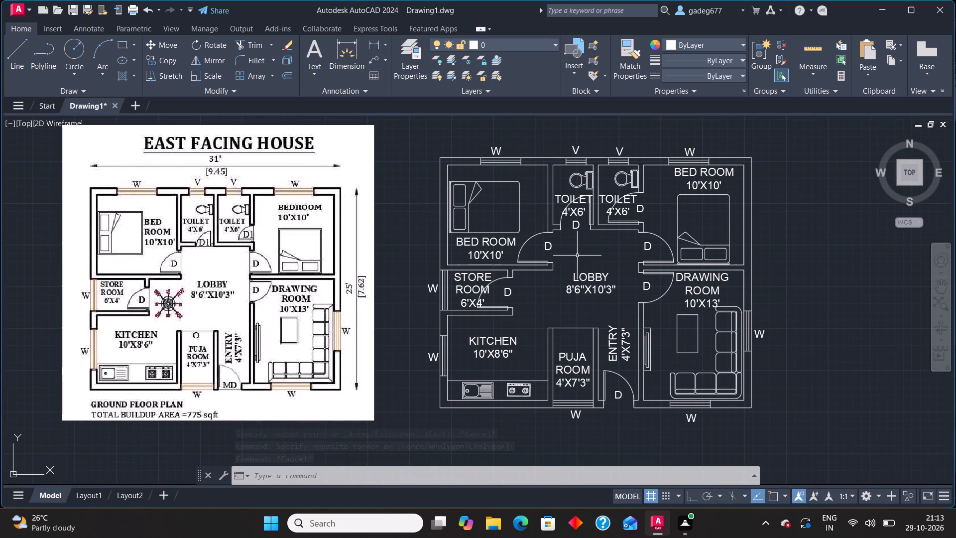
pyautogui.click(260, 153)
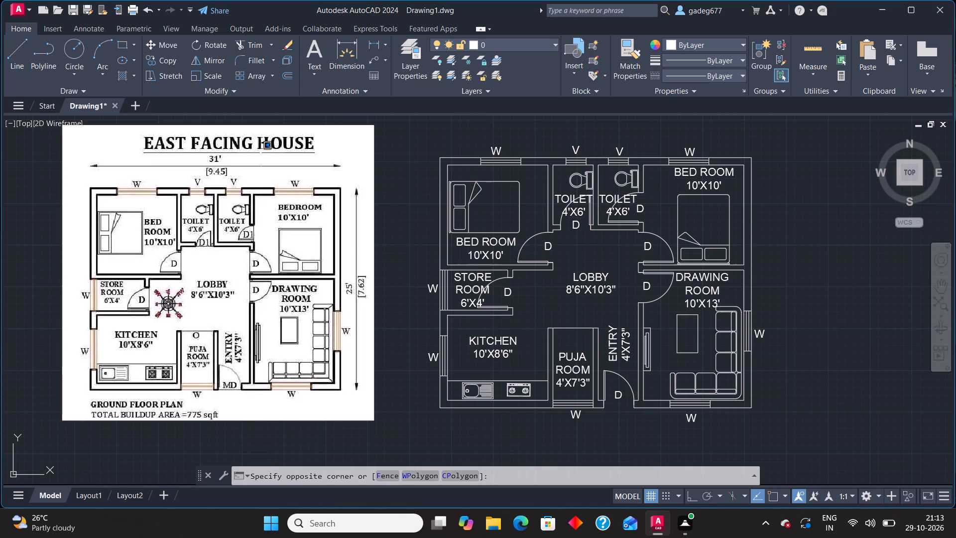
pyautogui.click(328, 185)
pyautogui.click(369, 125)
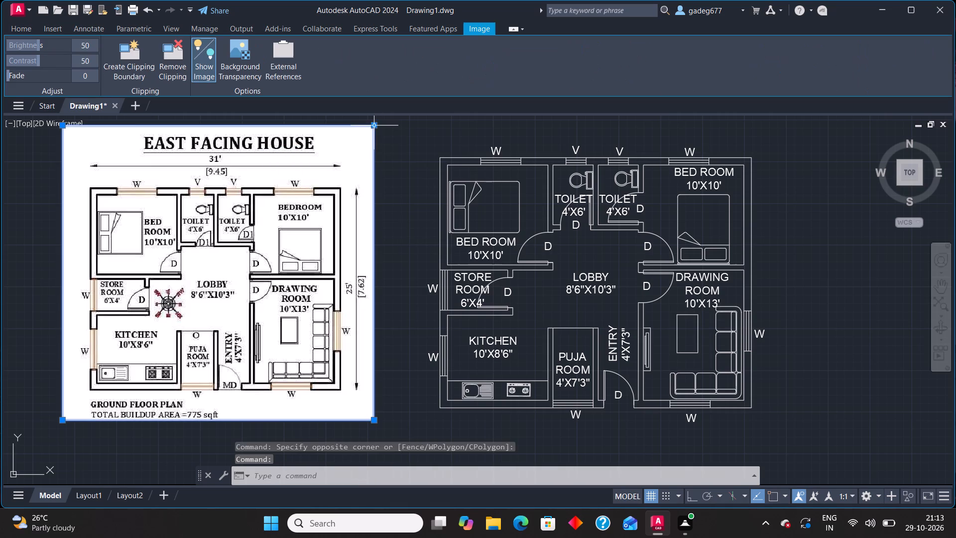
pyautogui.press('Delete')
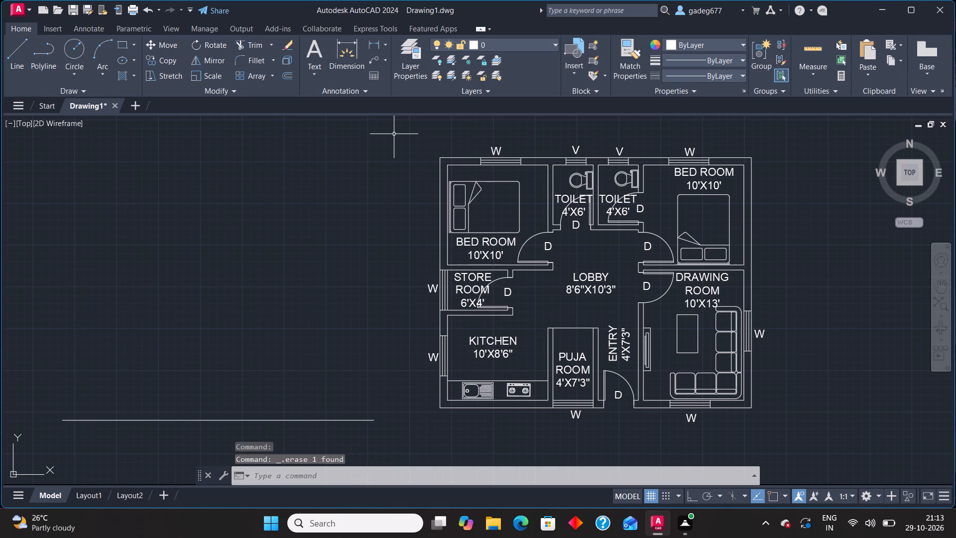
pyautogui.click(373, 423)
pyautogui.press('Delete')
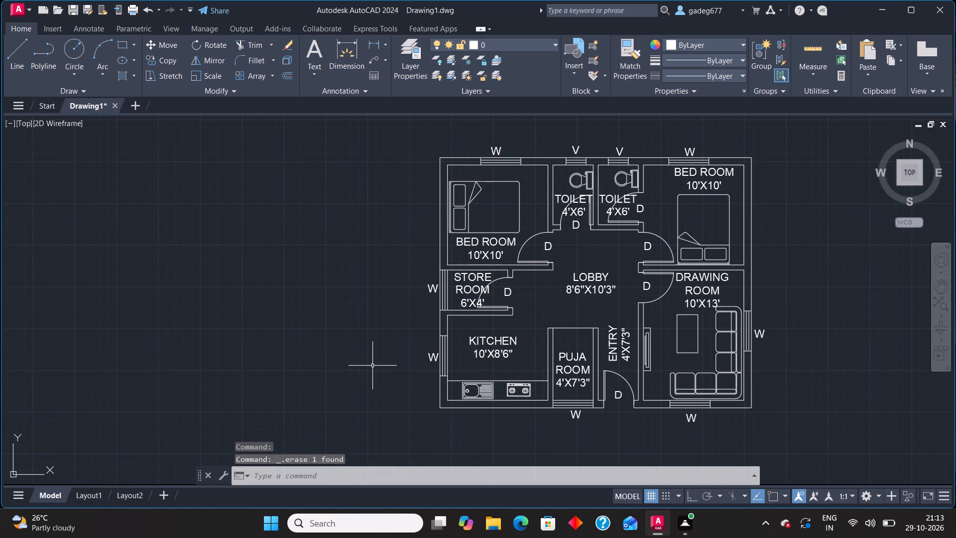
# Start a plot of the model and set the plot area to a window enclosing the whole floor plan with its tags.
pyautogui.hotkey('ctrl', 'p')
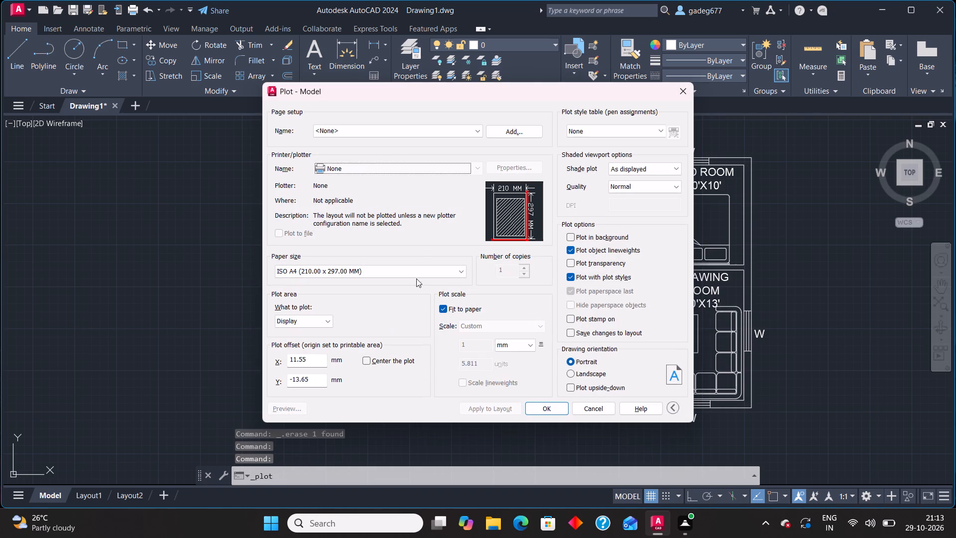
pyautogui.click(328, 317)
pyautogui.click(308, 352)
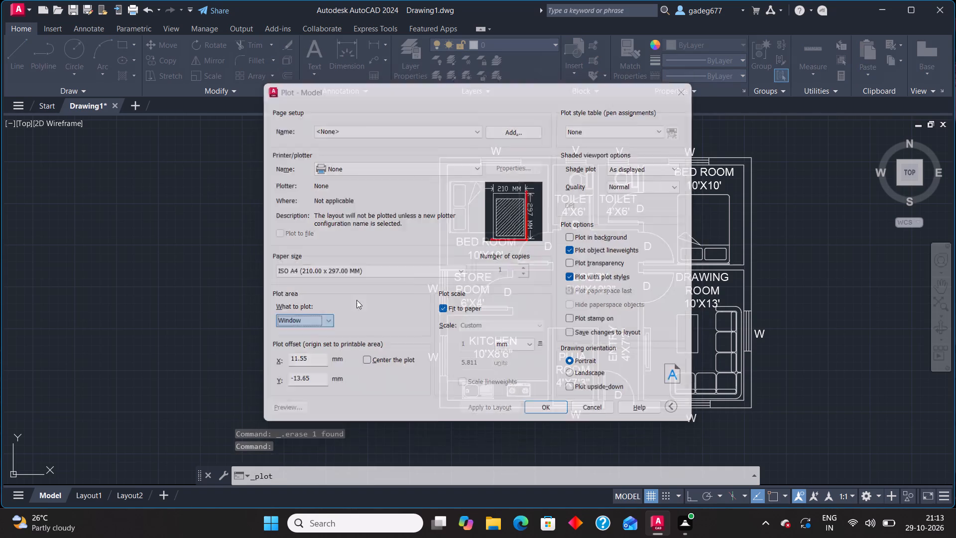
pyautogui.click(413, 132)
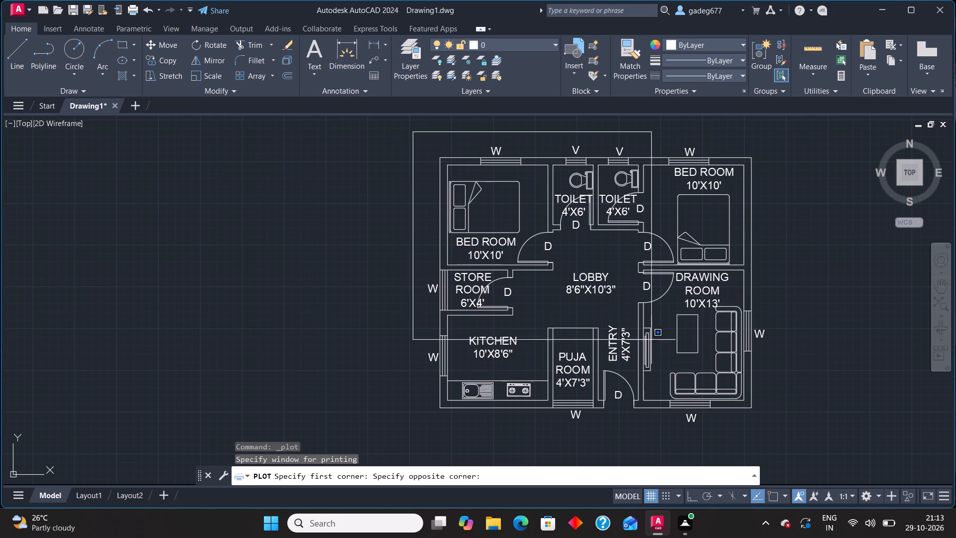
pyautogui.click(778, 434)
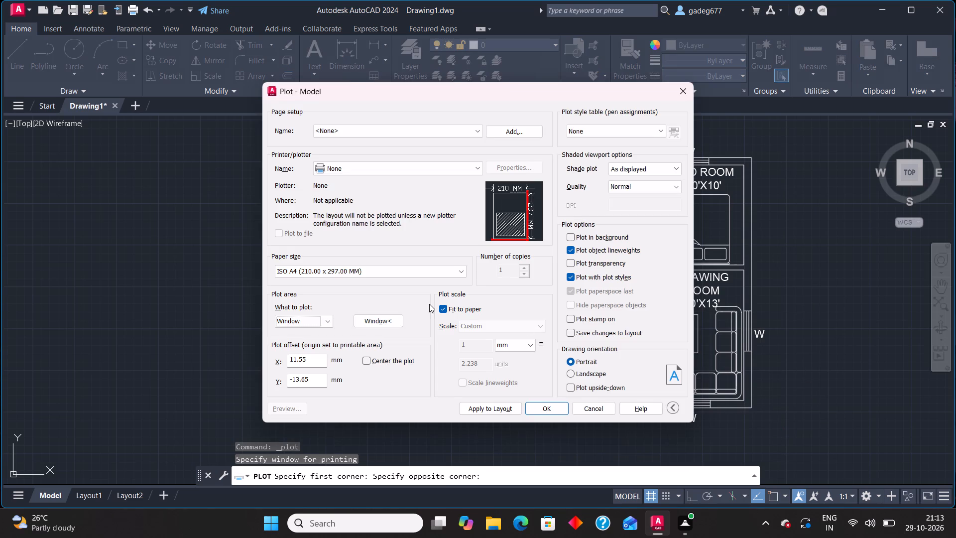
# Center the plot on the paper and choose AutoCAD PDF (High Quality Print).pc3 as the plotter.
pyautogui.click(383, 363)
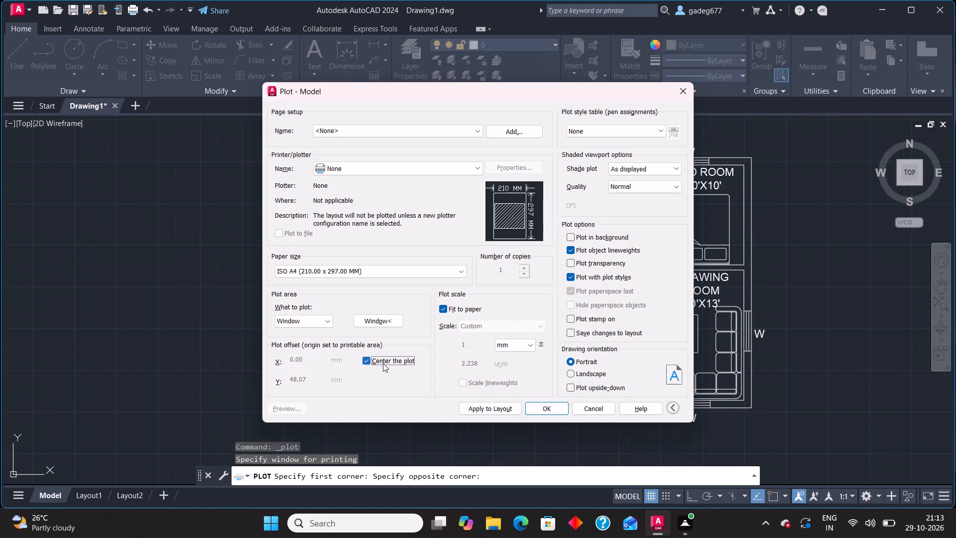
pyautogui.click(362, 174)
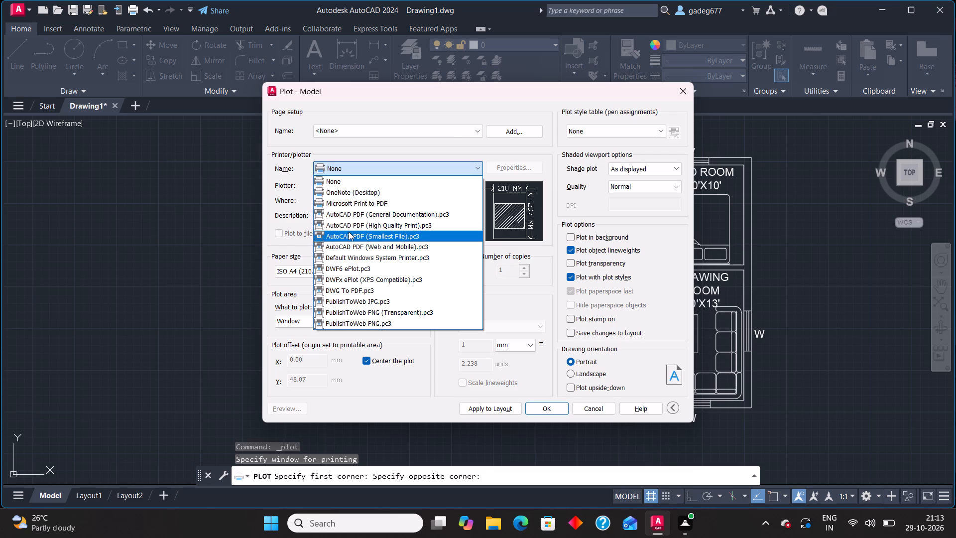
pyautogui.click(361, 225)
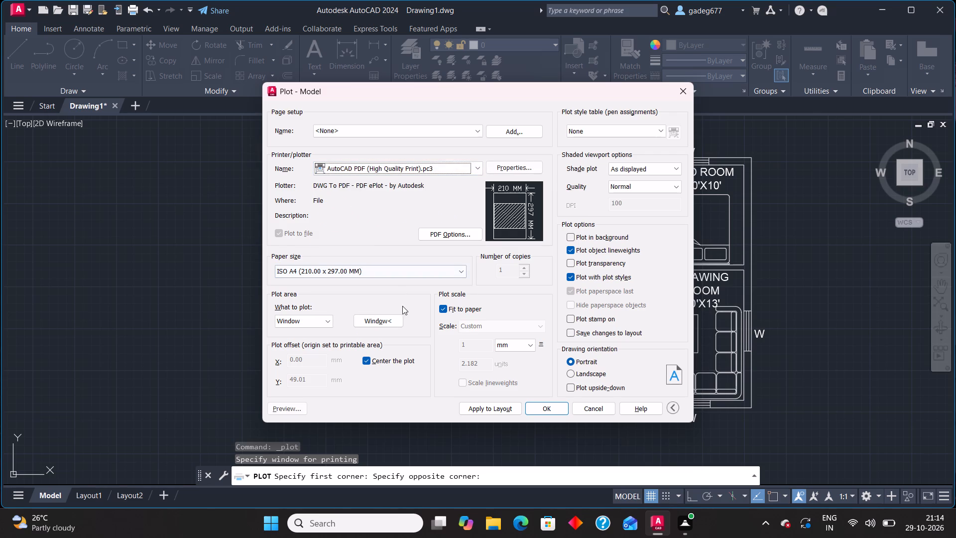
# Preview the floor plan plot.
pyautogui.click(301, 402)
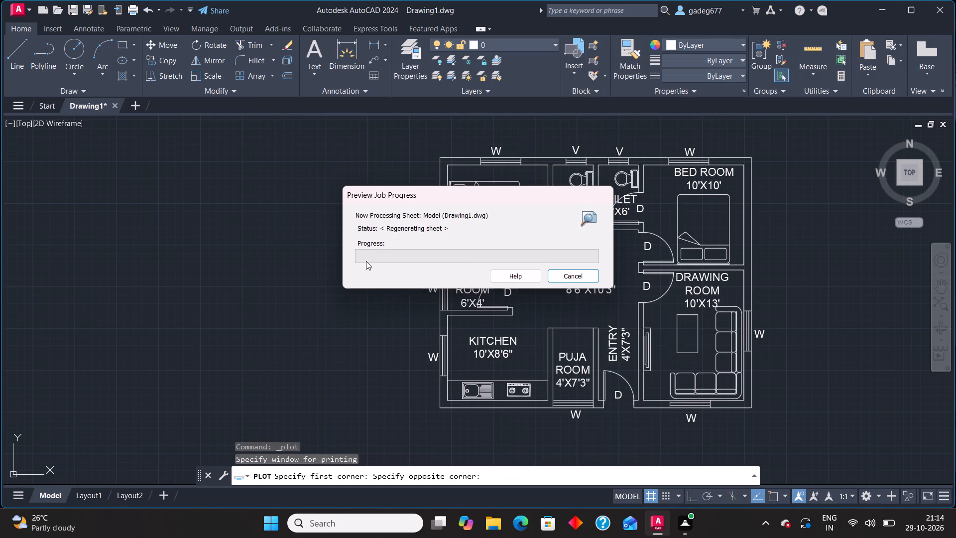
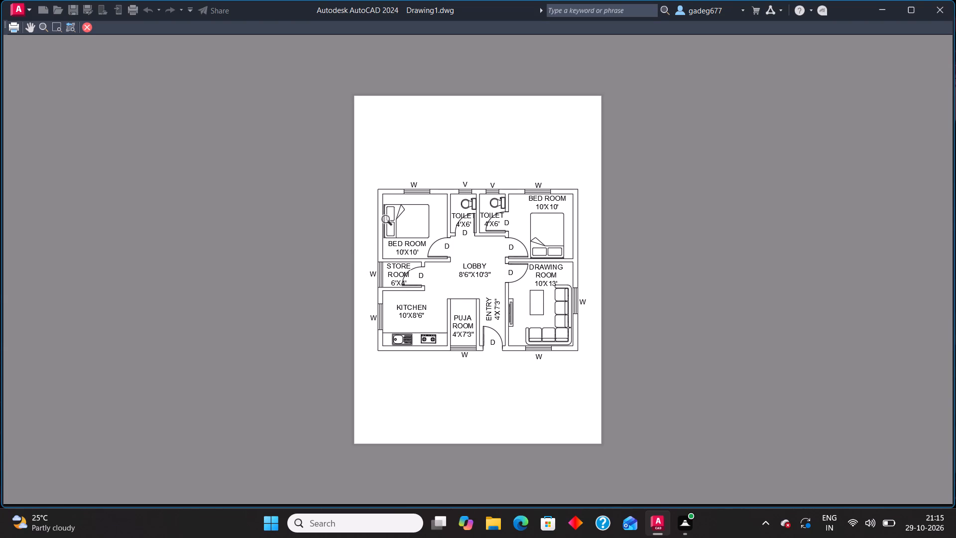
# Finish checking the plot preview and plot the floor plan to a PDF named PLAN 9 in the Documents folder.
pyautogui.scroll(1, 428, 286)
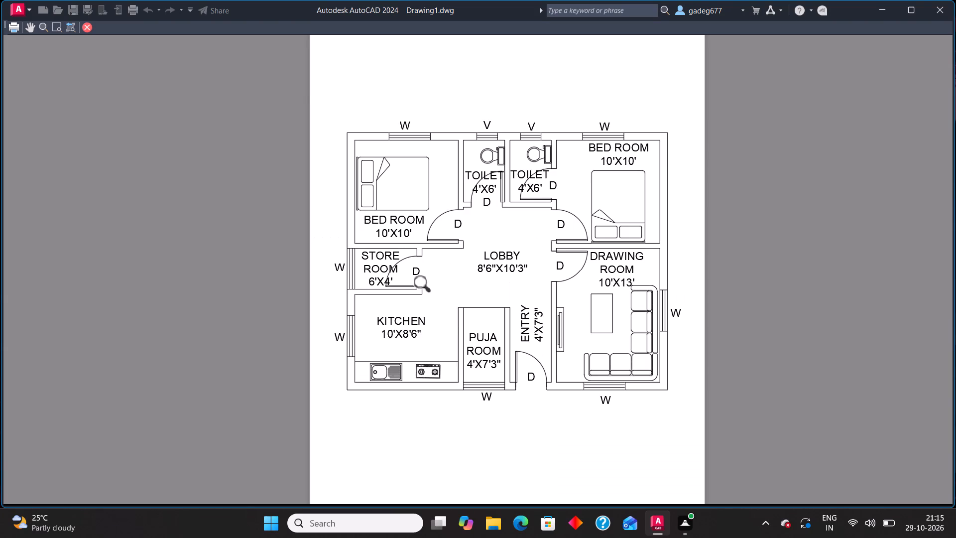
pyautogui.scroll(-1, 425, 287)
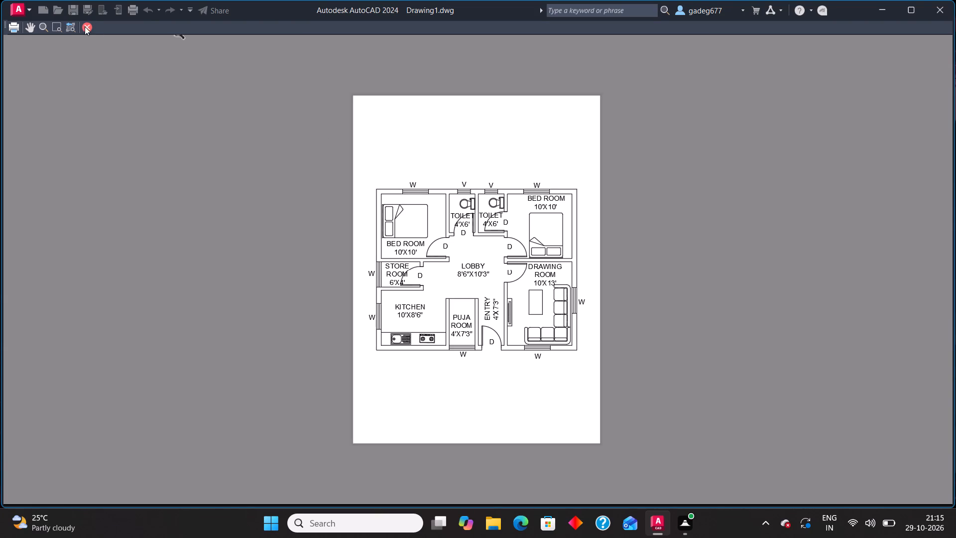
pyautogui.click(85, 26)
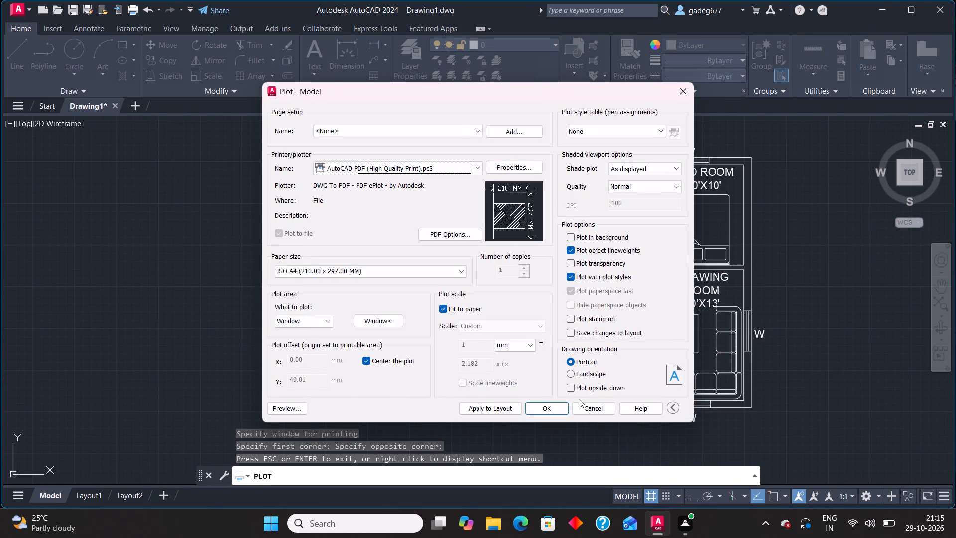
pyautogui.click(547, 407)
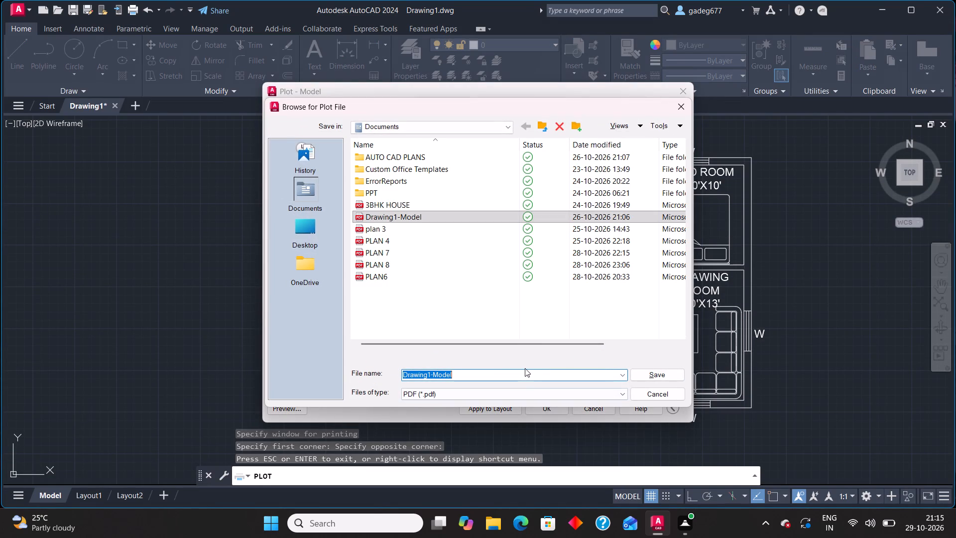
pyautogui.write('PLAN')
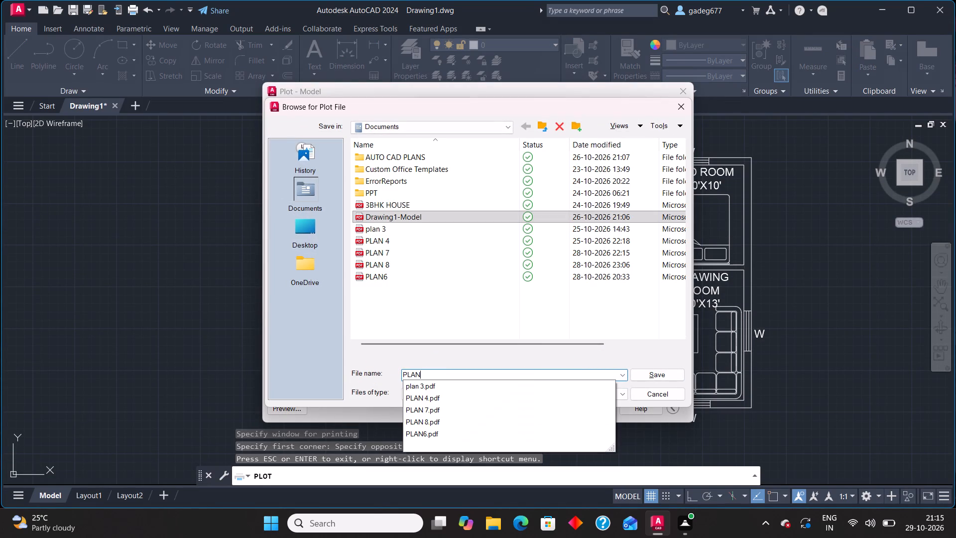
pyautogui.press('space')
pyautogui.press('9')
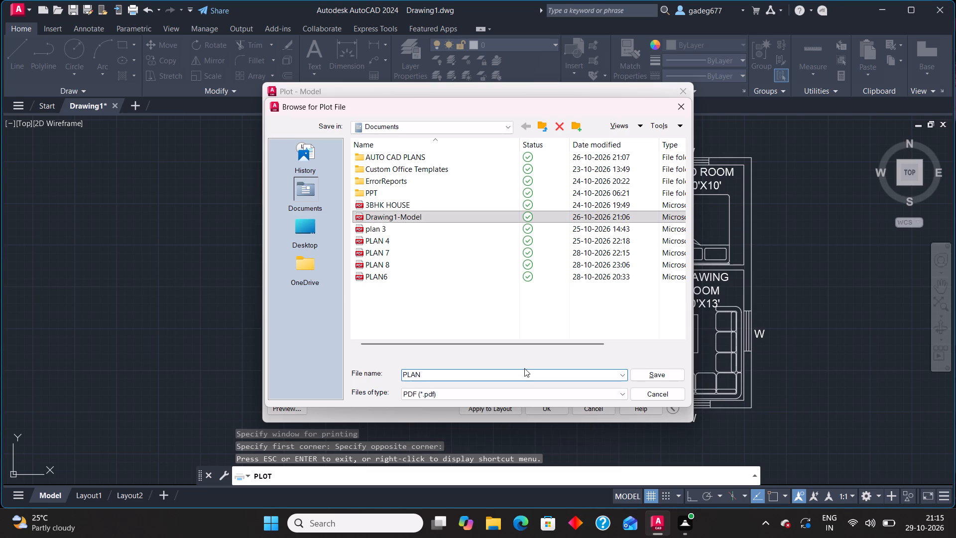
pyautogui.click(679, 372)
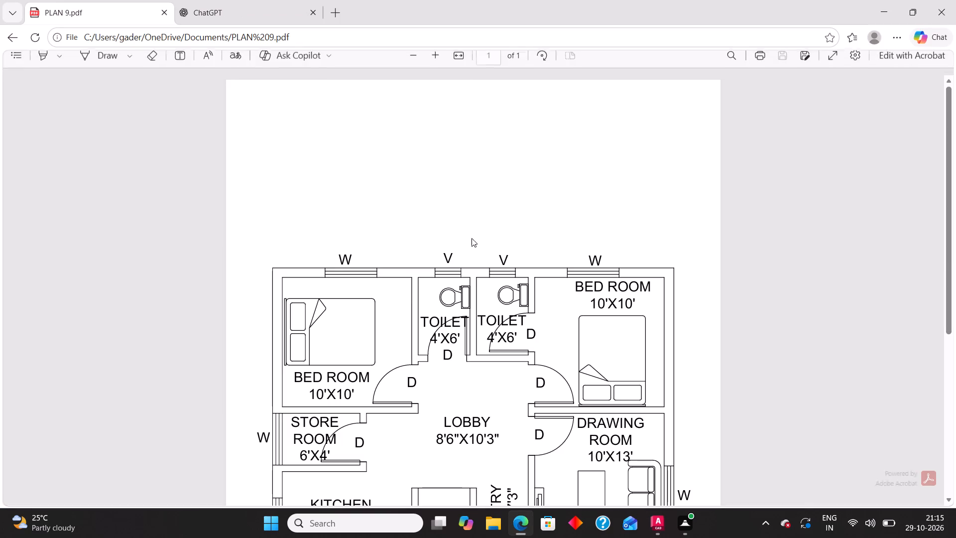
# Look over the plotted PLAN 9 PDF in Microsoft Edge and return to the AutoCAD drawing.
pyautogui.scroll(-4, 514, 227)
pyautogui.scroll(2, 514, 227)
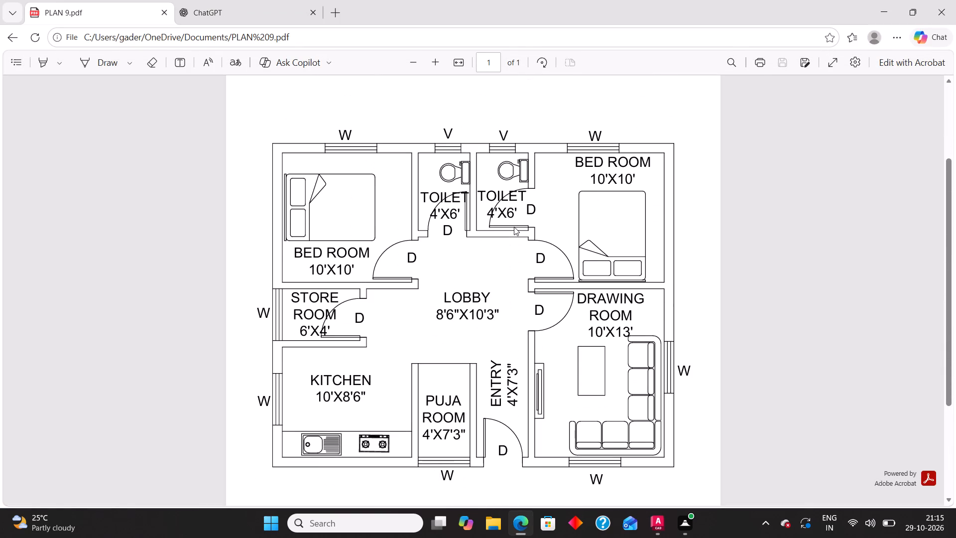
pyautogui.click(929, 11)
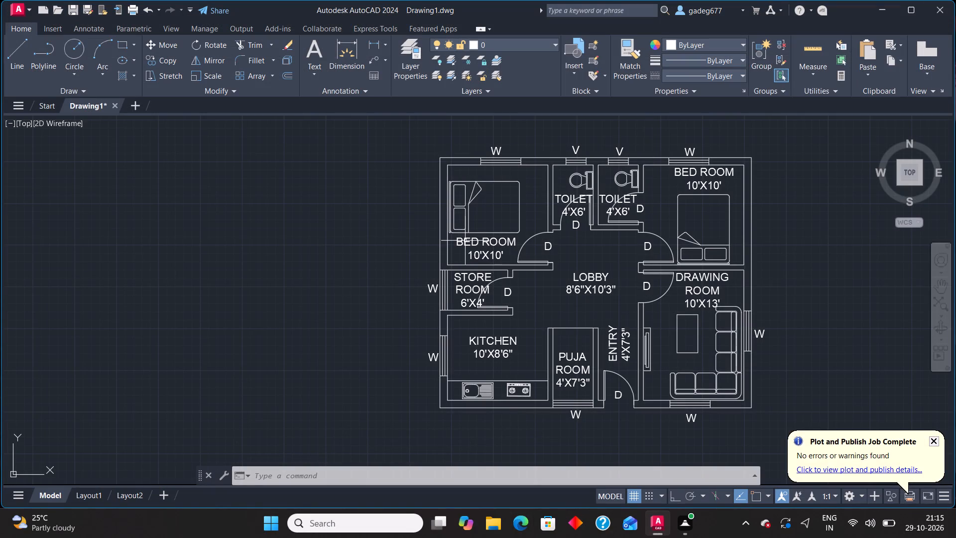
# Save the drawing as PLAN 9 in the Documents folder in AutoCAD 2018 Drawing format.
pyautogui.hotkey('ctrl', 's')
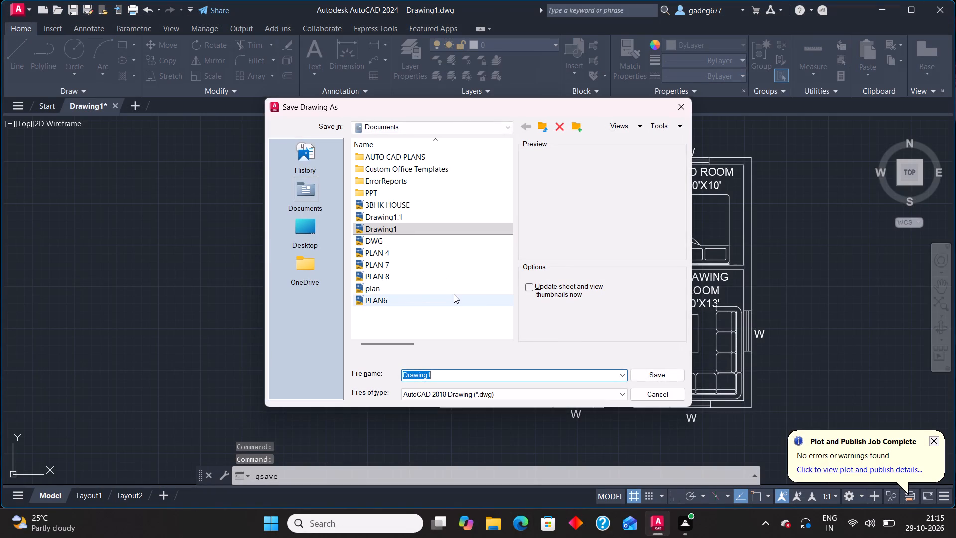
pyautogui.write('PL')
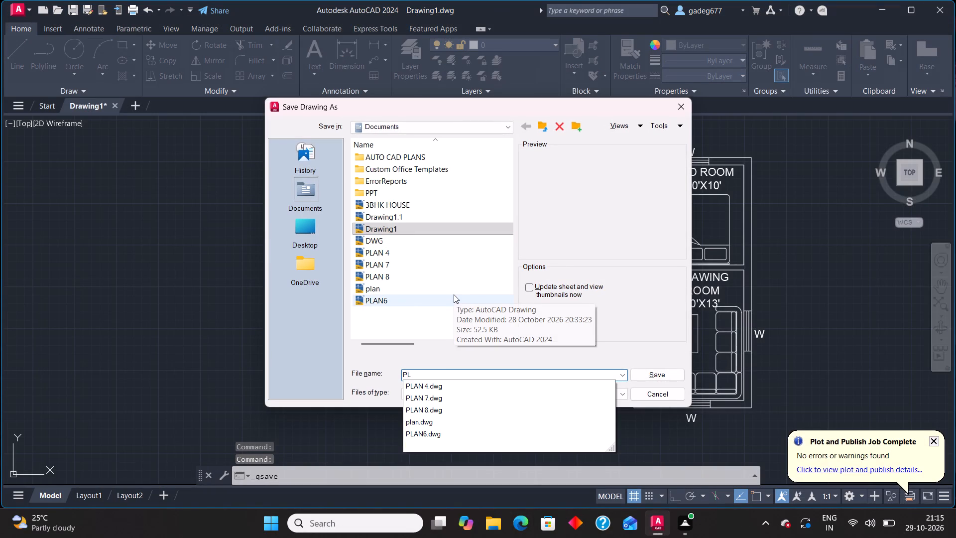
pyautogui.write('AN 9')
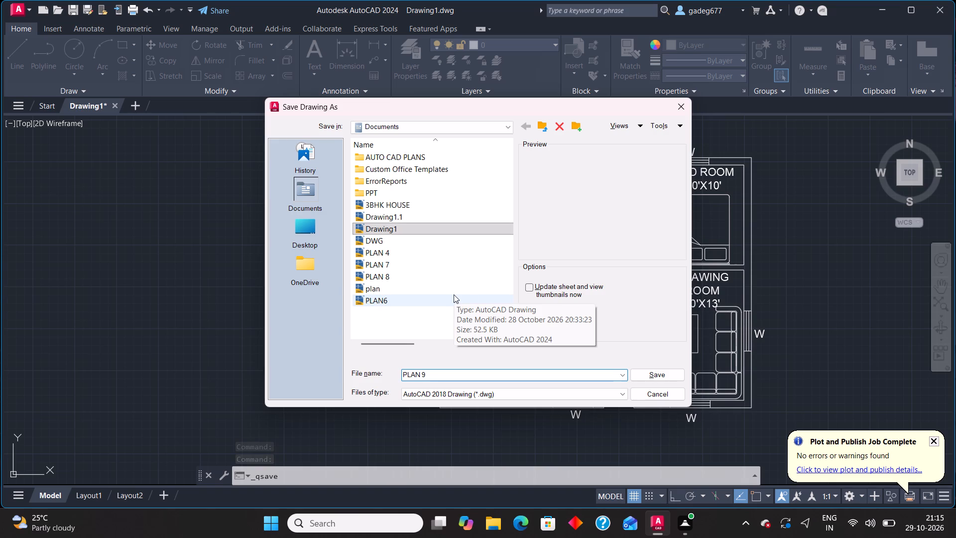
pyautogui.click(656, 374)
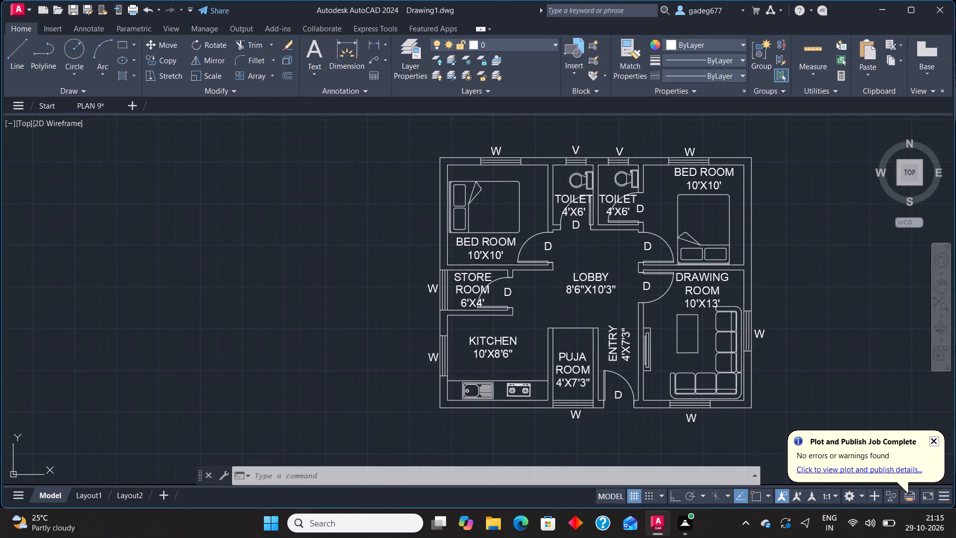